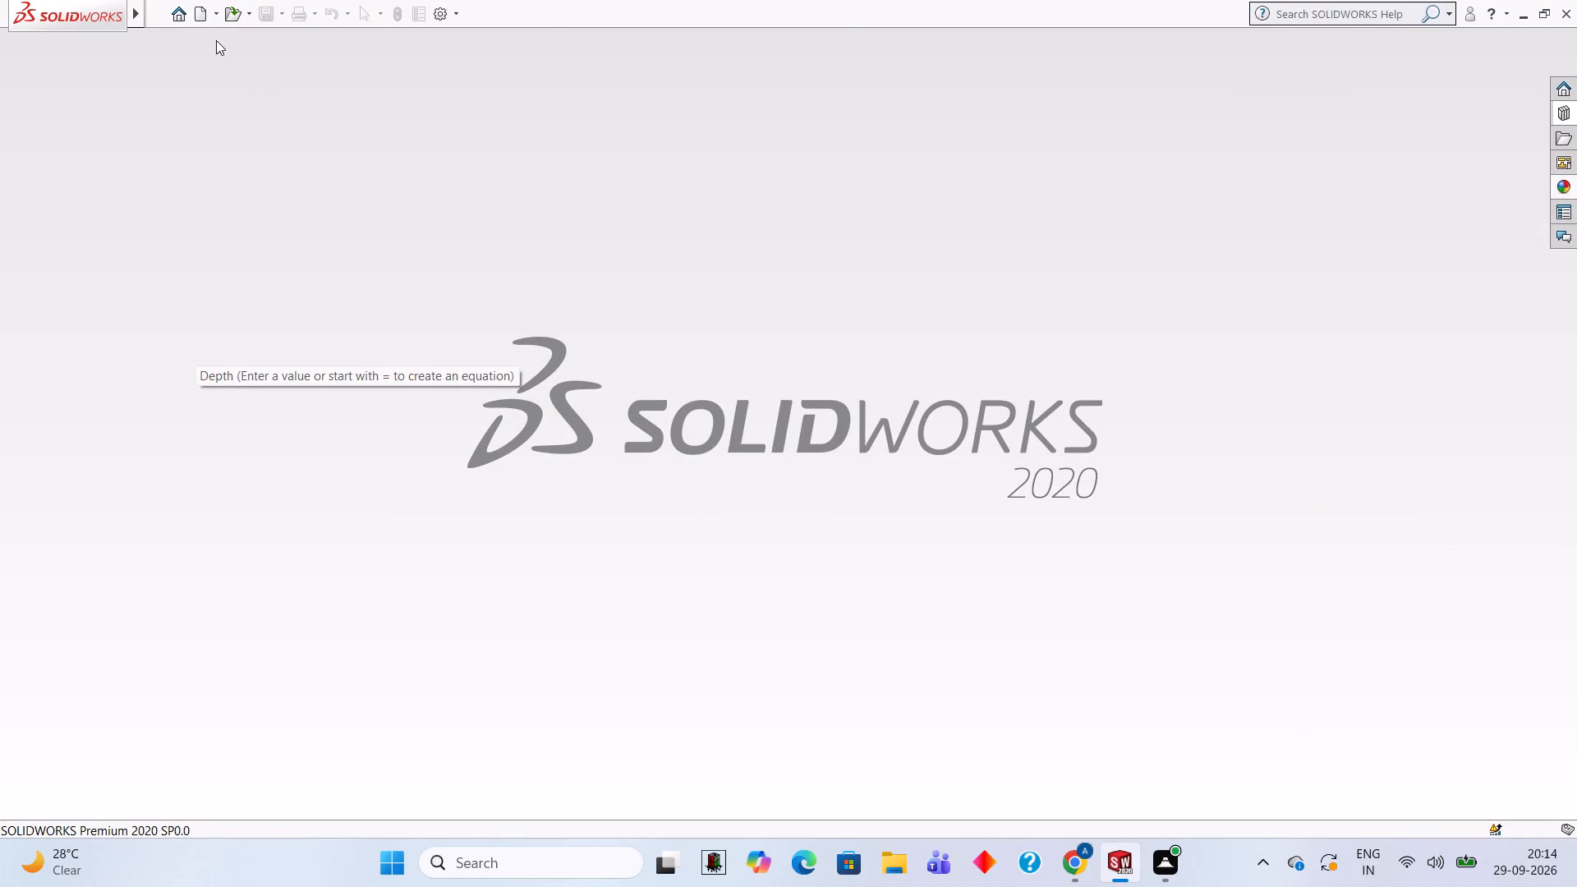
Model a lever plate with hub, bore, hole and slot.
Create a new part document.
{"action": "left_click", "coordinate": [195, 23]}
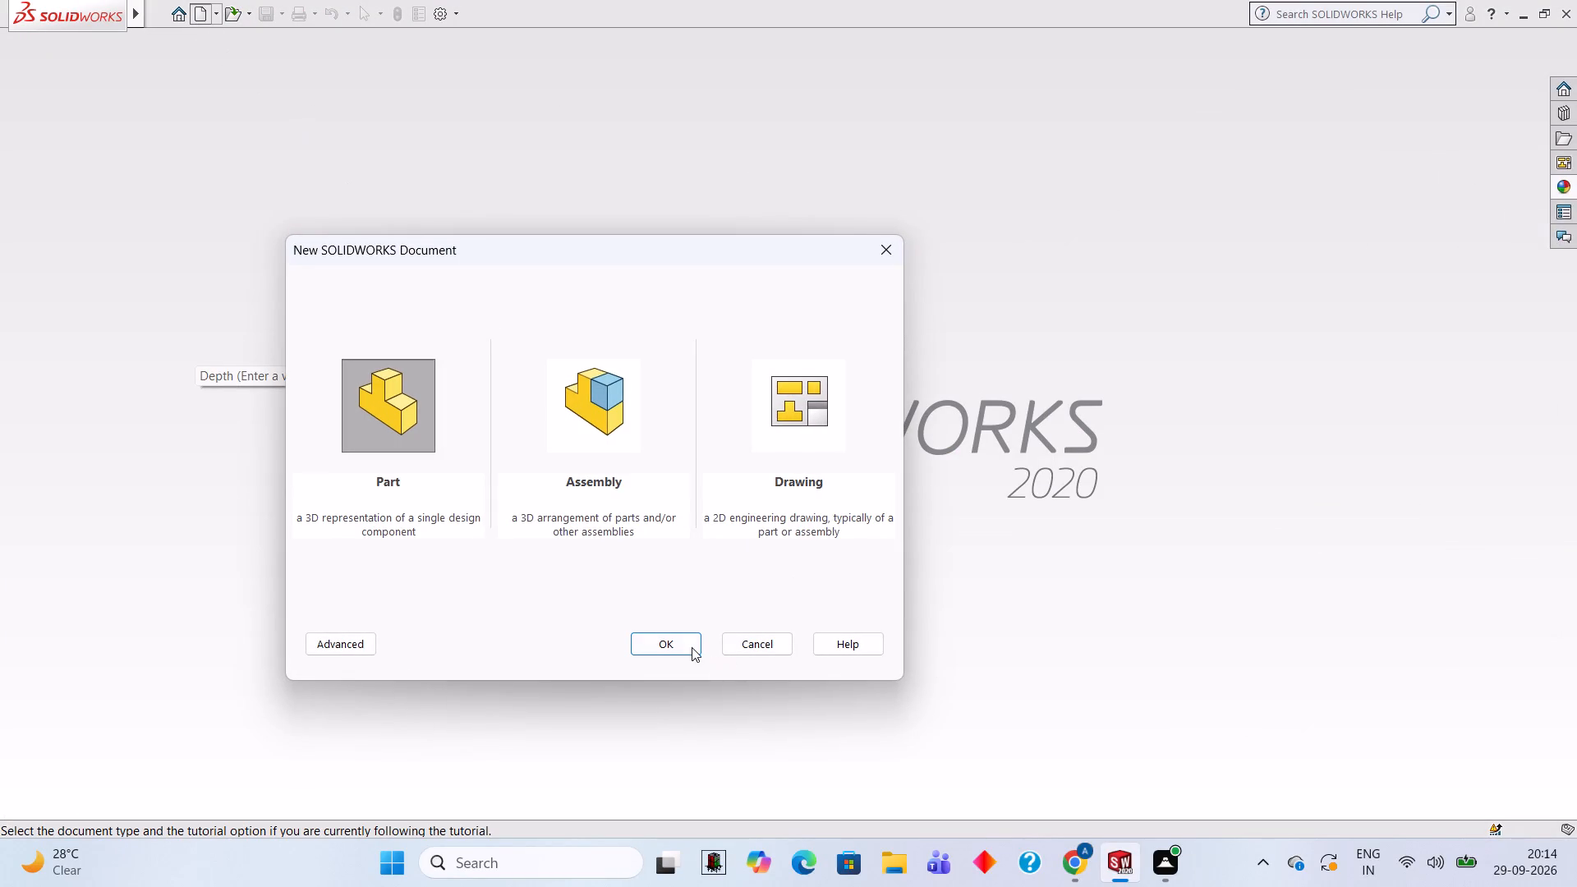
{"action": "left_click", "coordinate": [690, 646]}
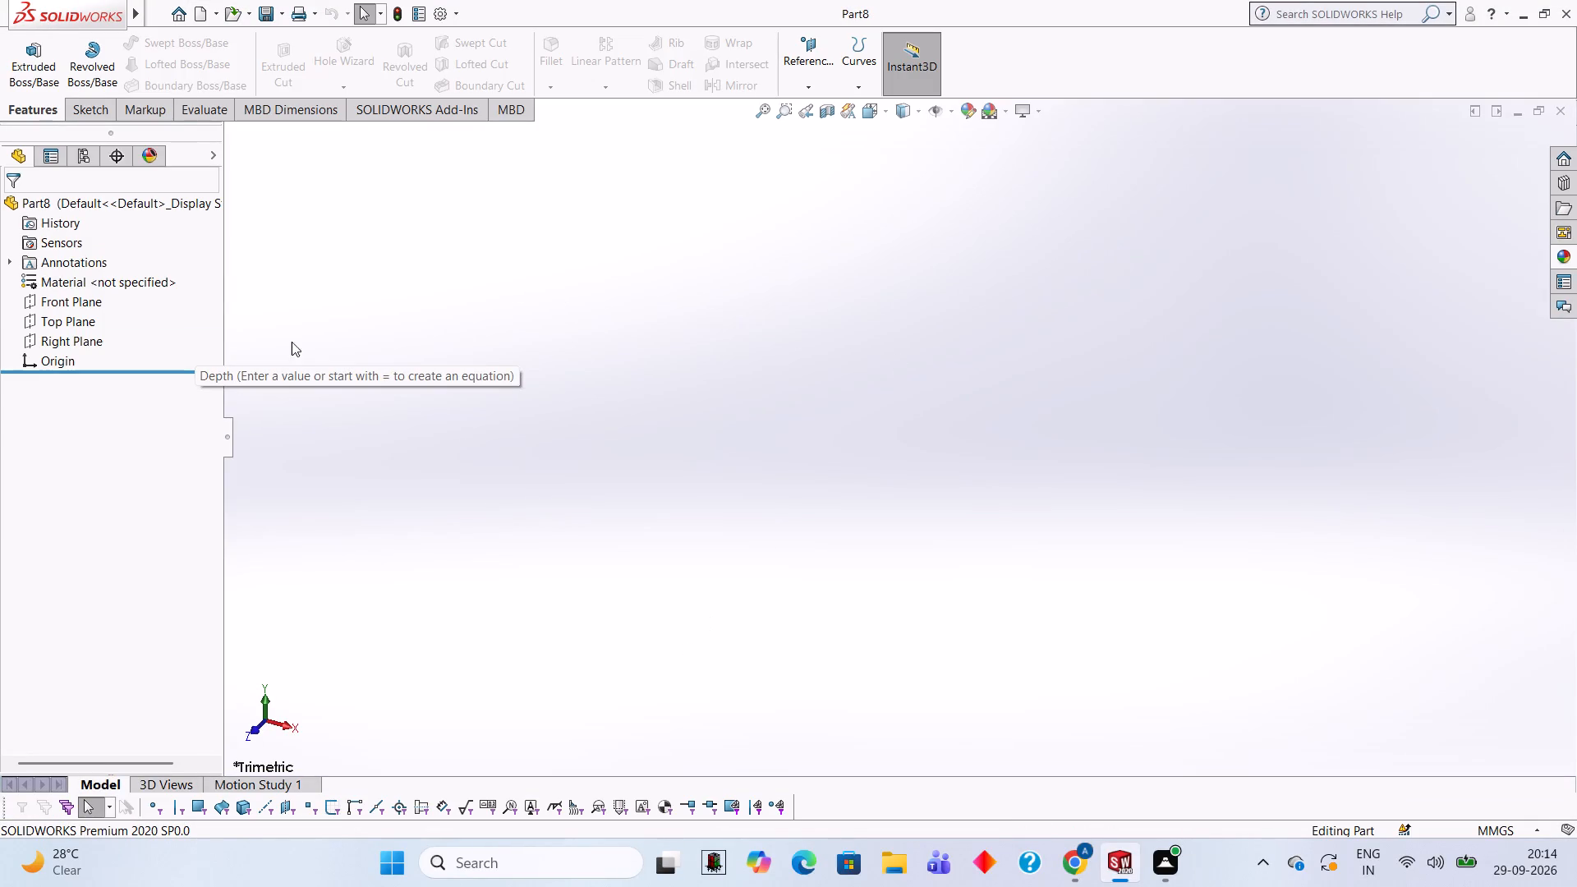
Start a sketch on the Front Plane.
{"action": "left_click", "coordinate": [85, 306]}
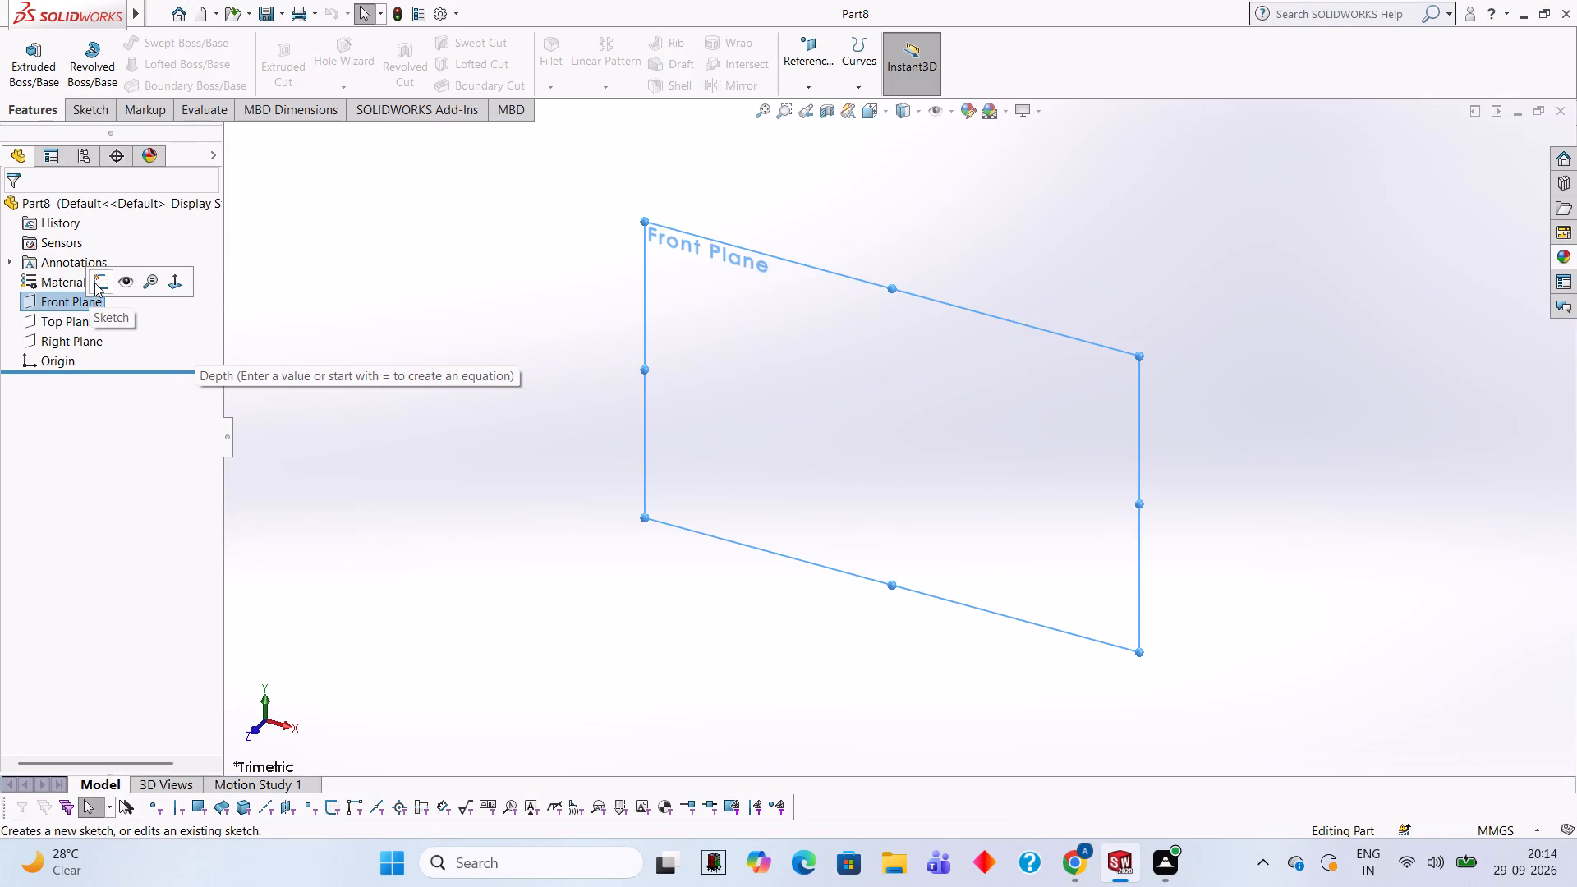
{"action": "left_click", "coordinate": [94, 282]}
{"action": "left_click", "coordinate": [678, 392]}
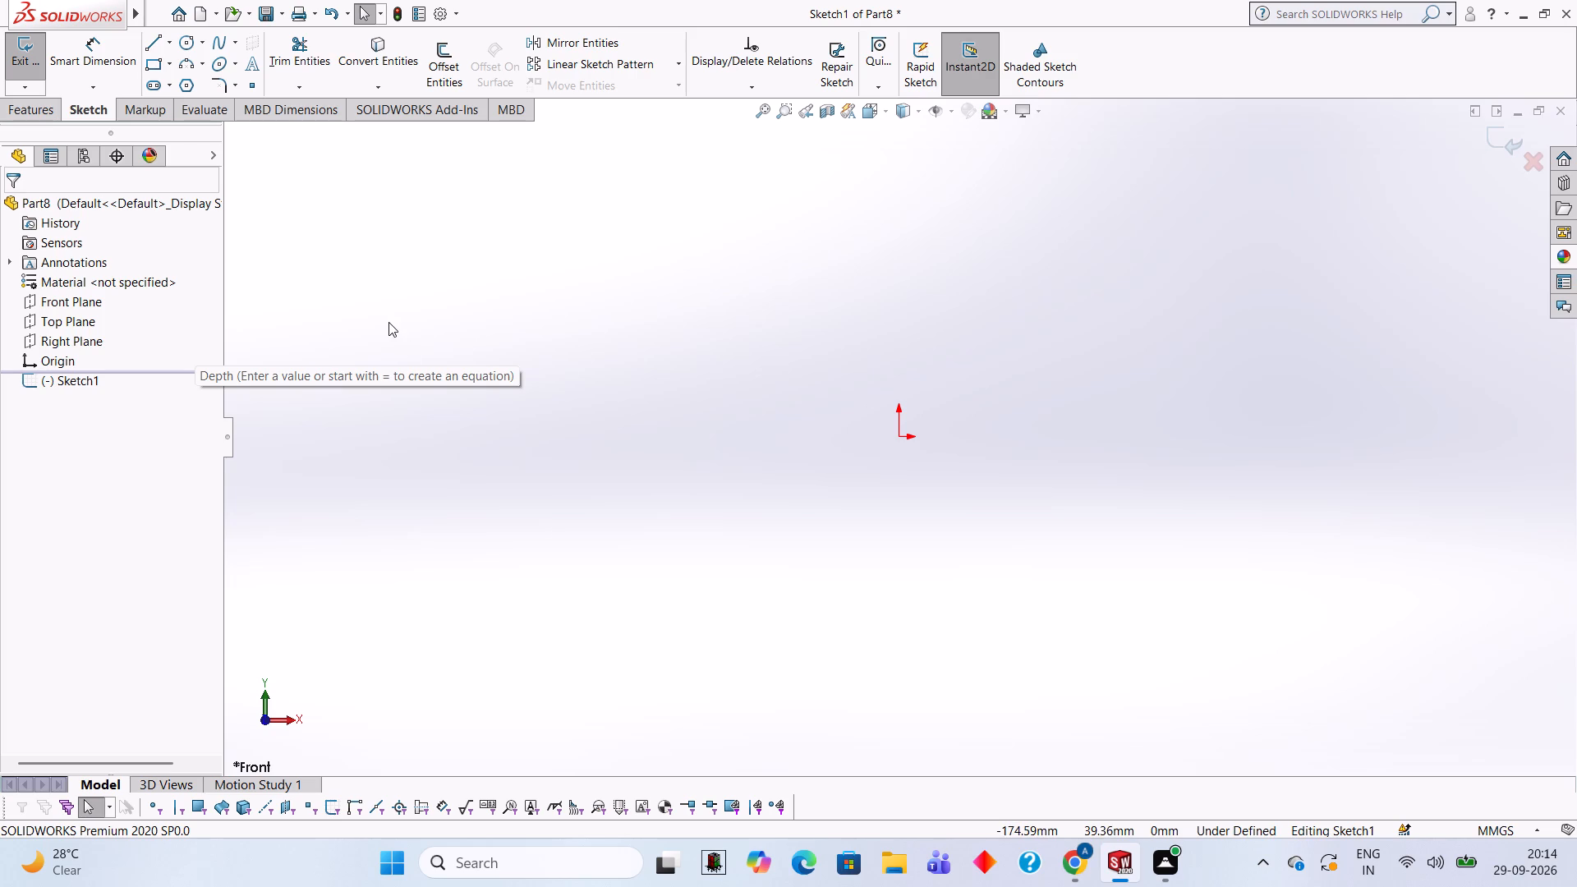
Draw a 90 mm horizontal line extending right from the origin.
{"action": "left_click", "coordinate": [152, 37]}
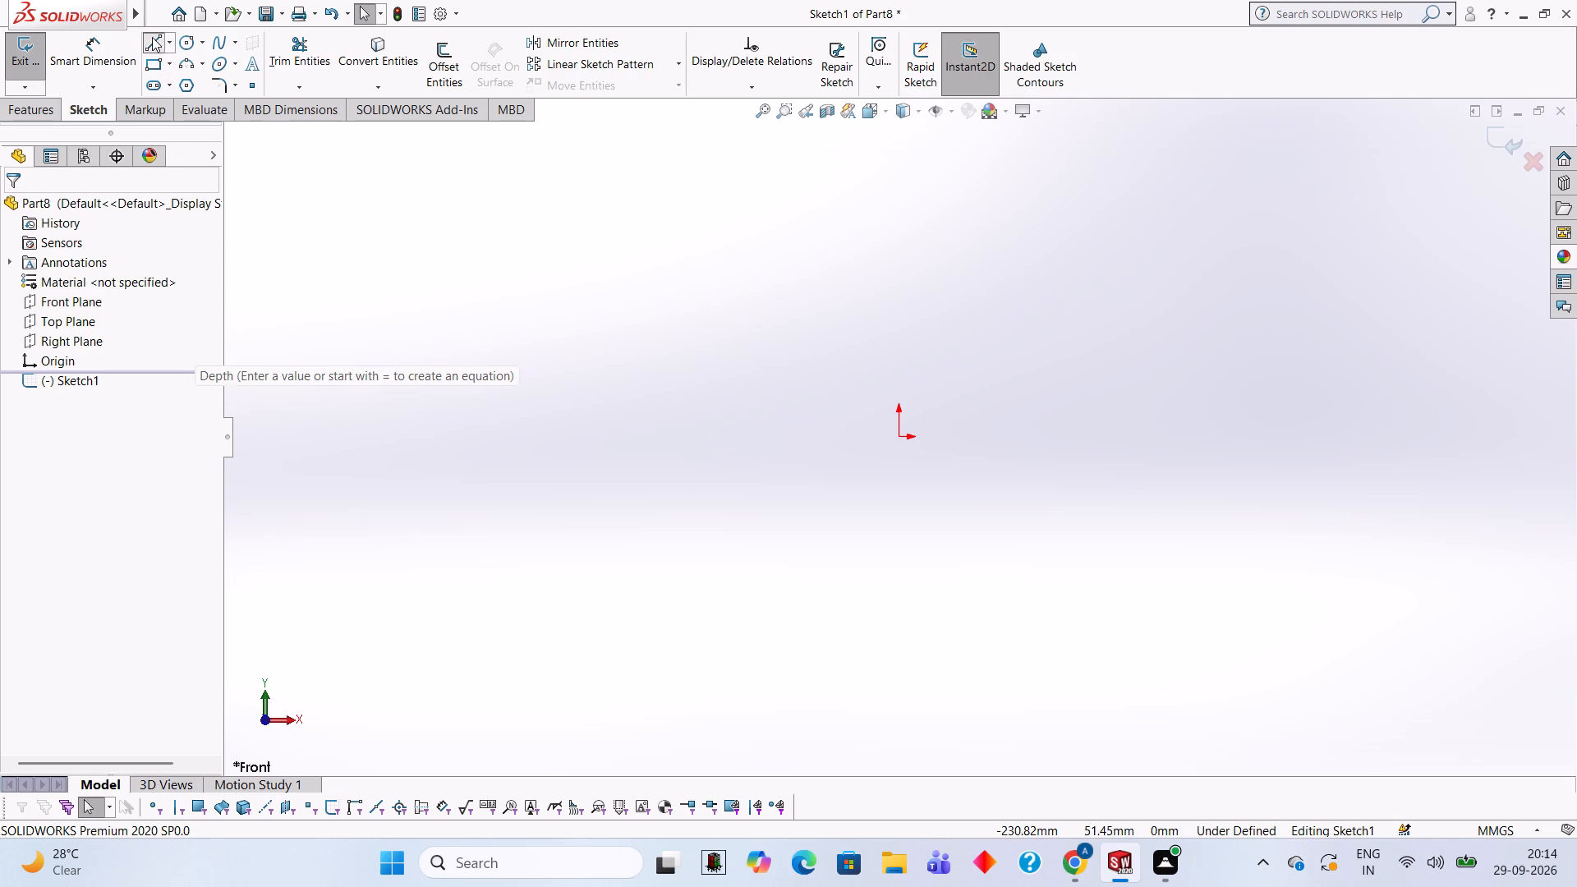
{"action": "left_click", "coordinate": [898, 438]}
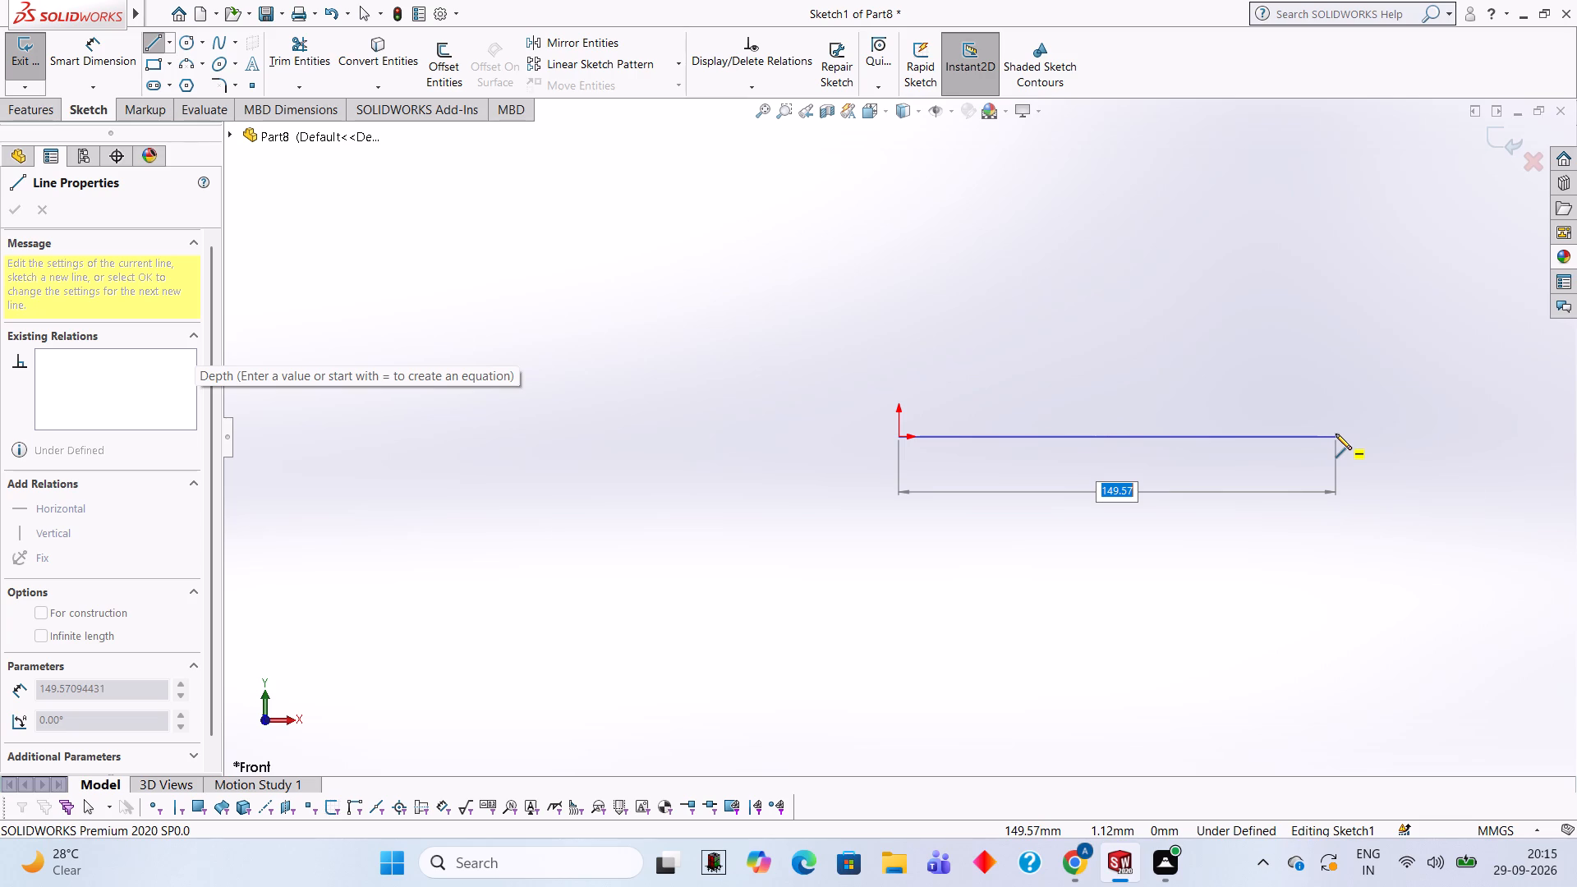
{"action": "type", "text": "90"}
{"action": "key", "text": "Return"}
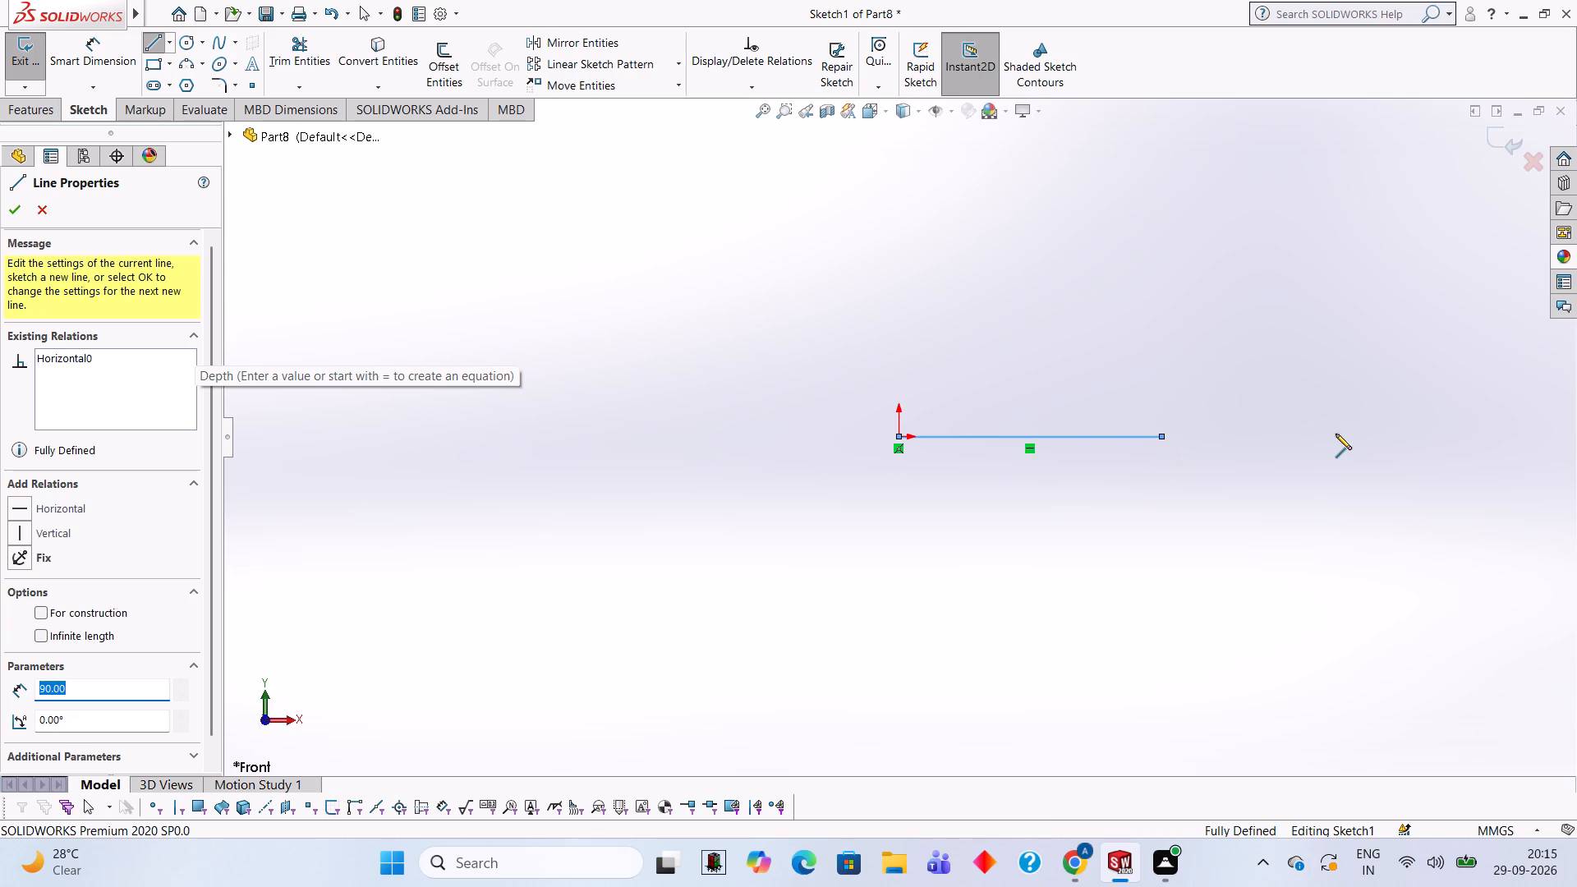
{"action": "scroll", "coordinate": [996, 364], "scroll_direction": "down", "scroll_amount": 2}
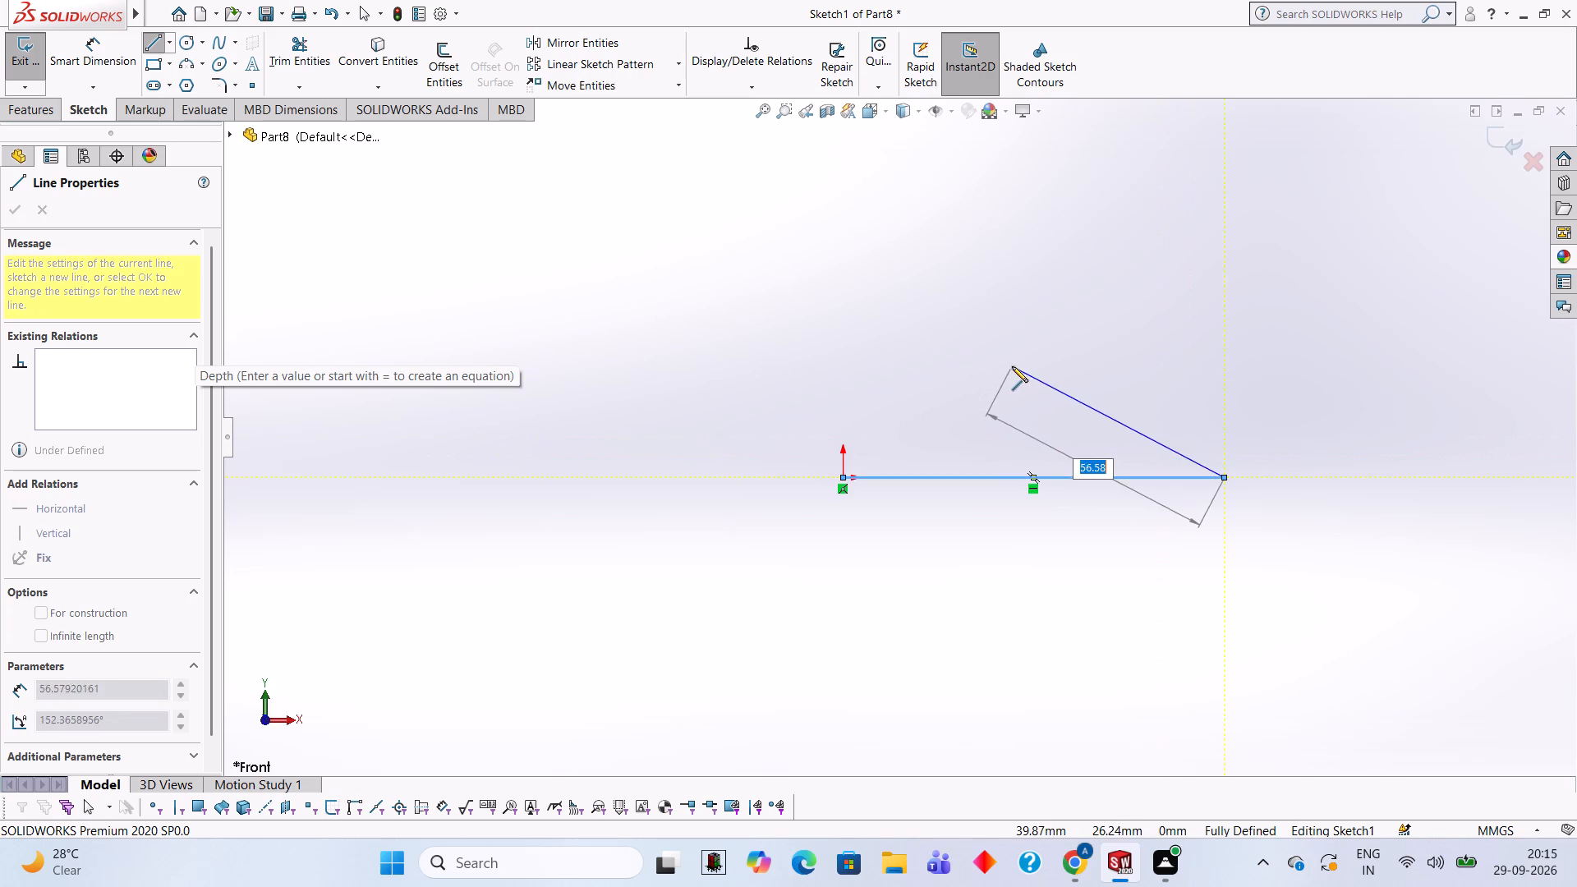
{"action": "scroll", "coordinate": [1196, 354], "scroll_direction": "down", "scroll_amount": 2}
{"action": "key", "text": "Escape"}
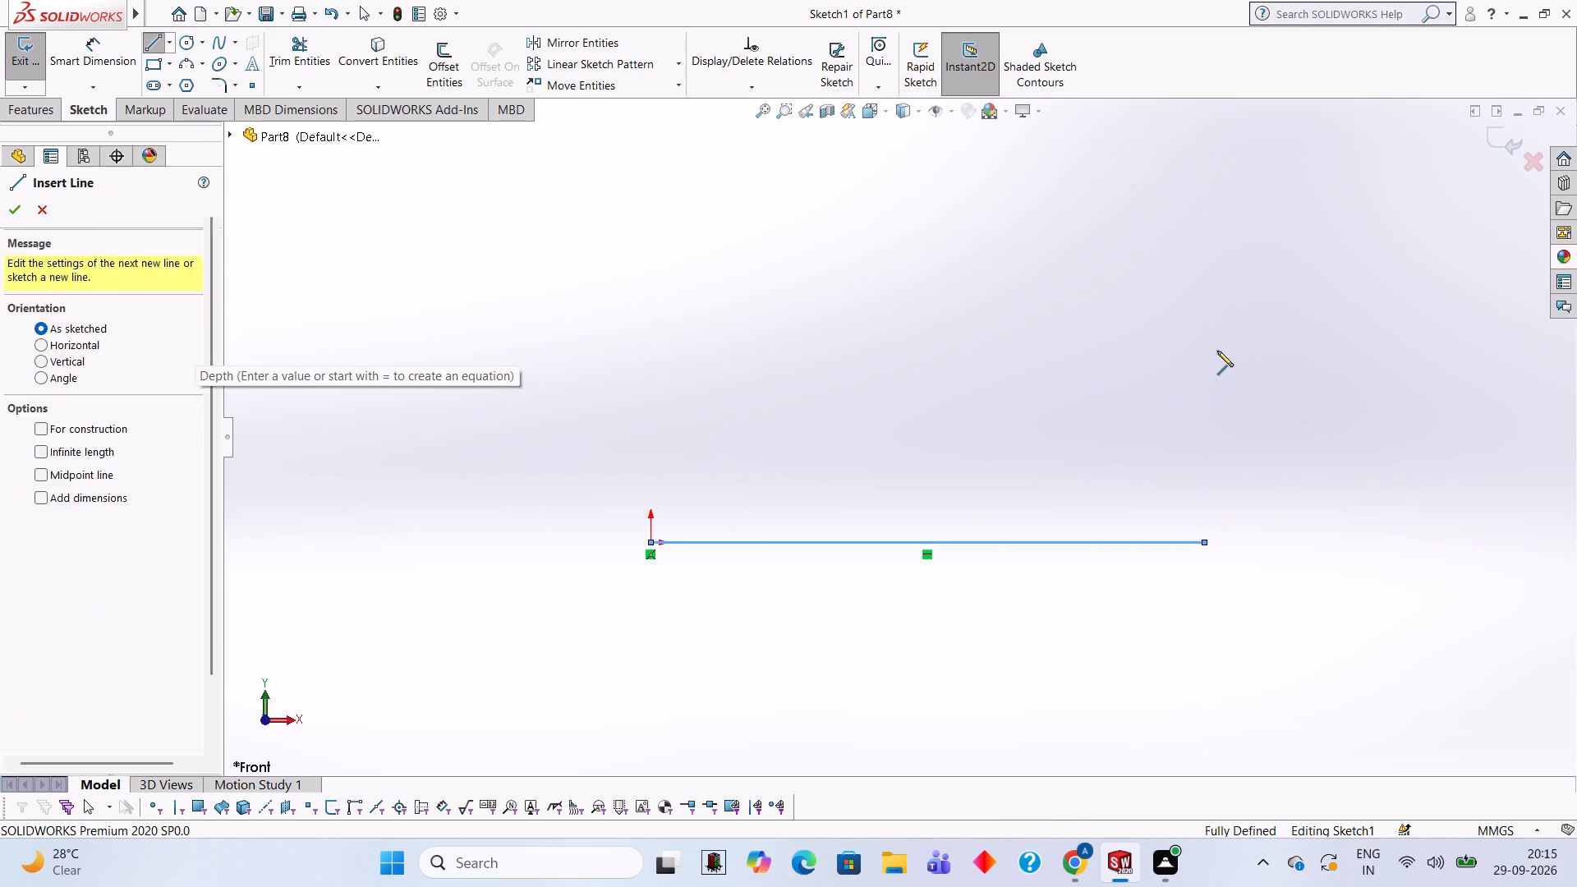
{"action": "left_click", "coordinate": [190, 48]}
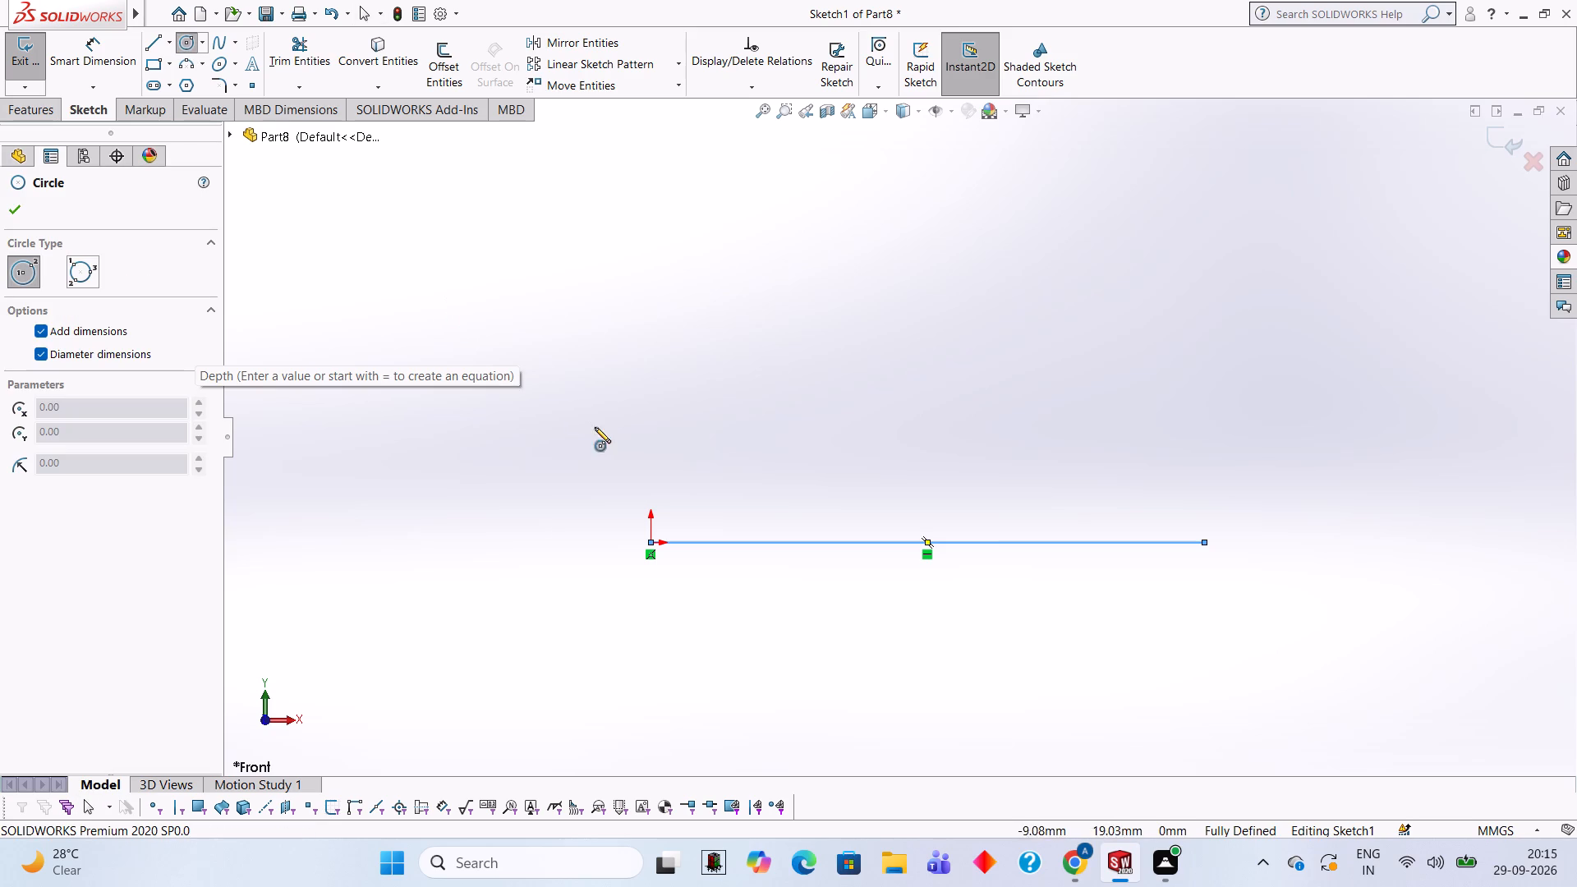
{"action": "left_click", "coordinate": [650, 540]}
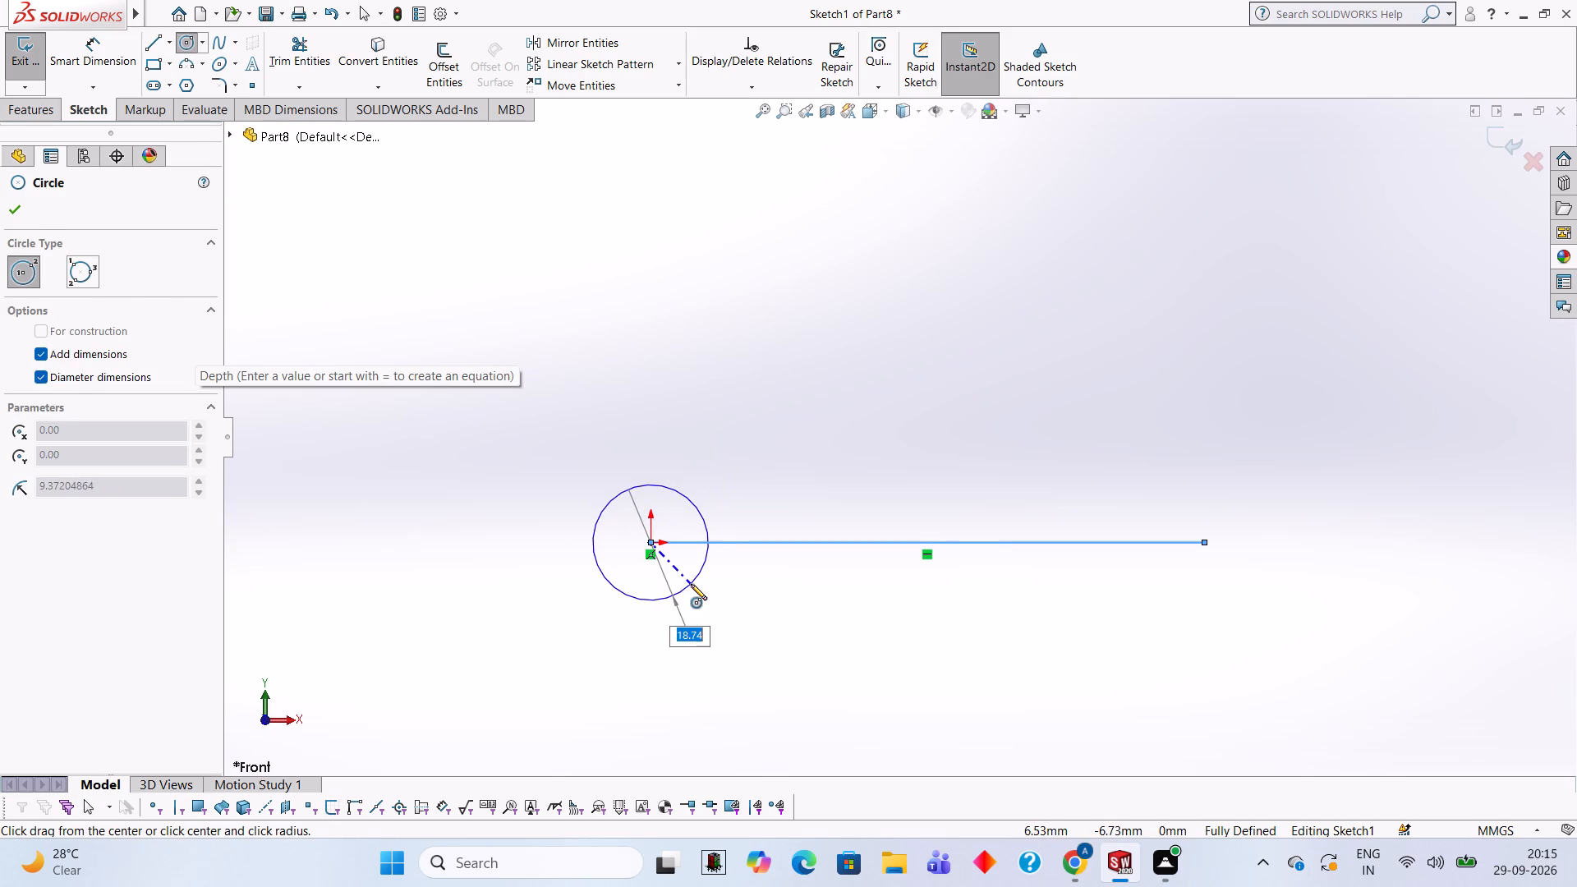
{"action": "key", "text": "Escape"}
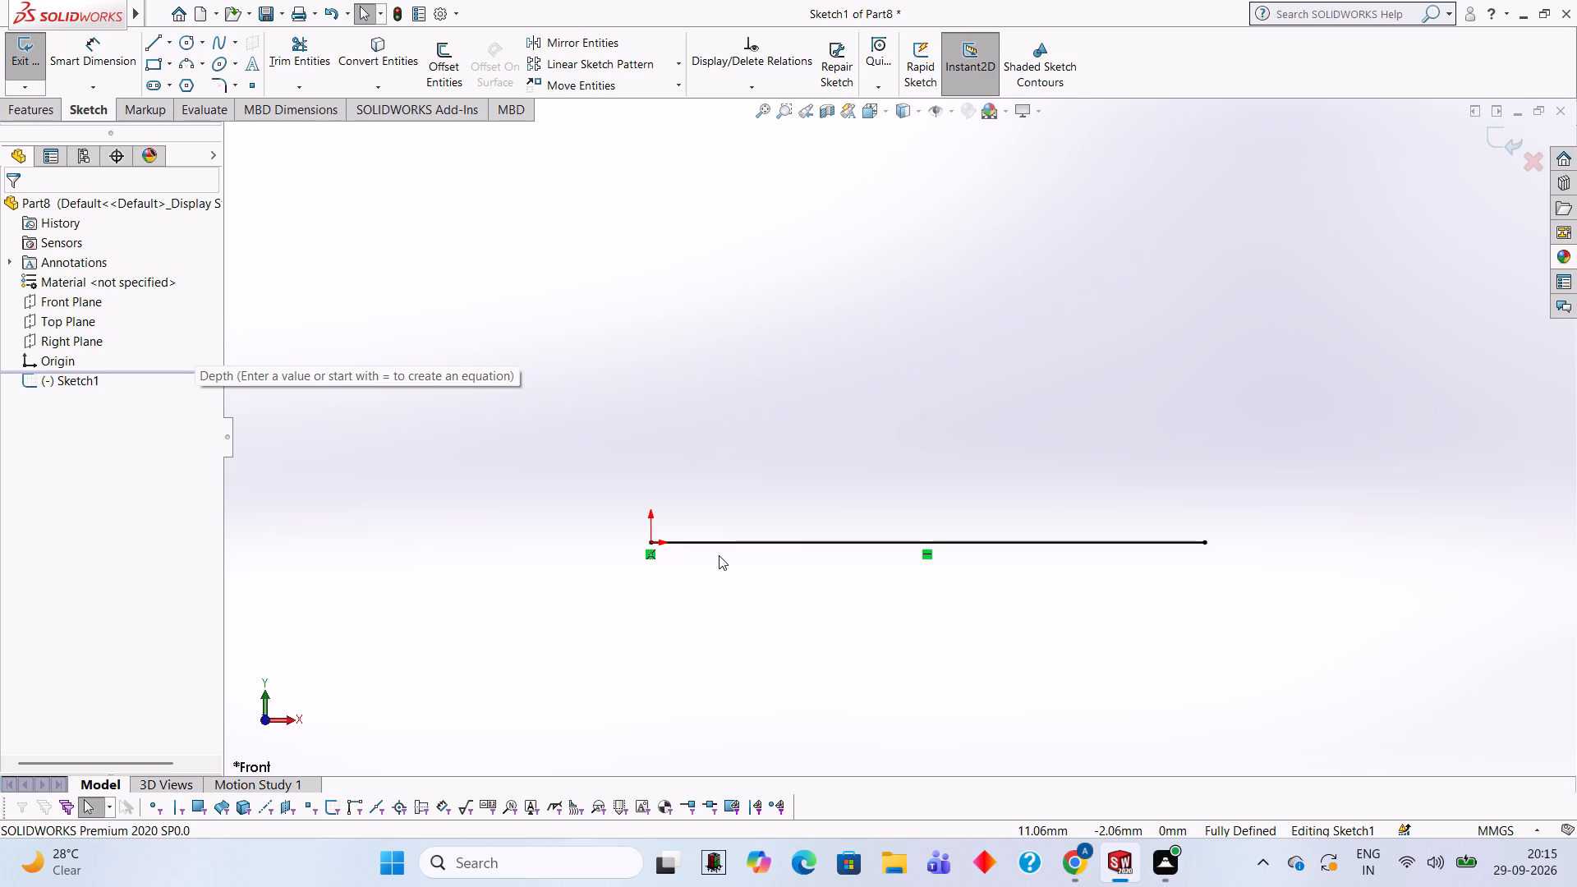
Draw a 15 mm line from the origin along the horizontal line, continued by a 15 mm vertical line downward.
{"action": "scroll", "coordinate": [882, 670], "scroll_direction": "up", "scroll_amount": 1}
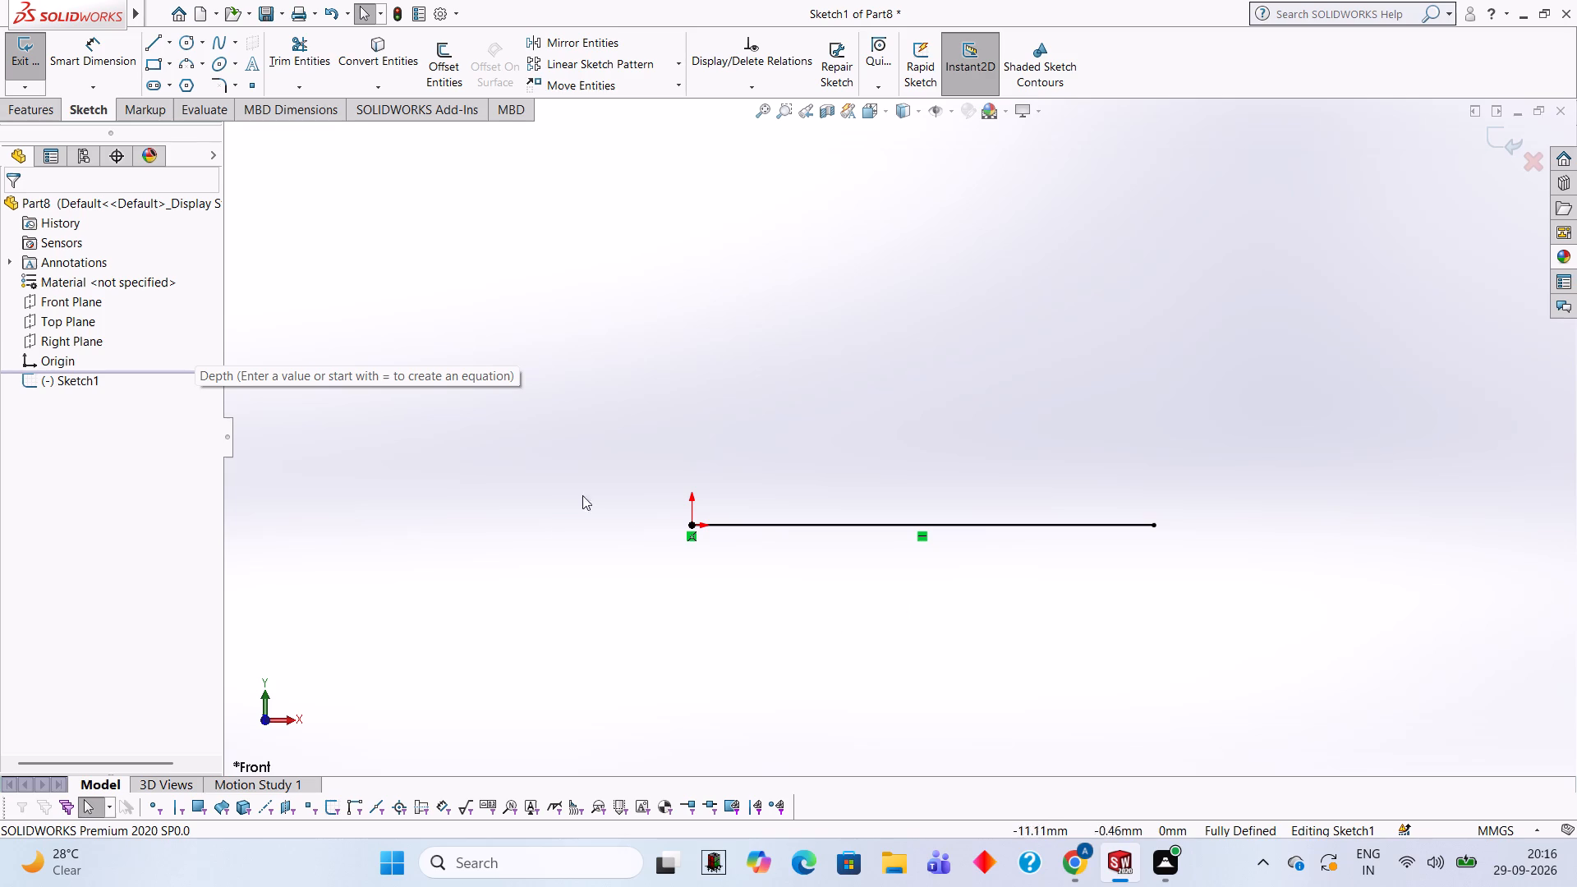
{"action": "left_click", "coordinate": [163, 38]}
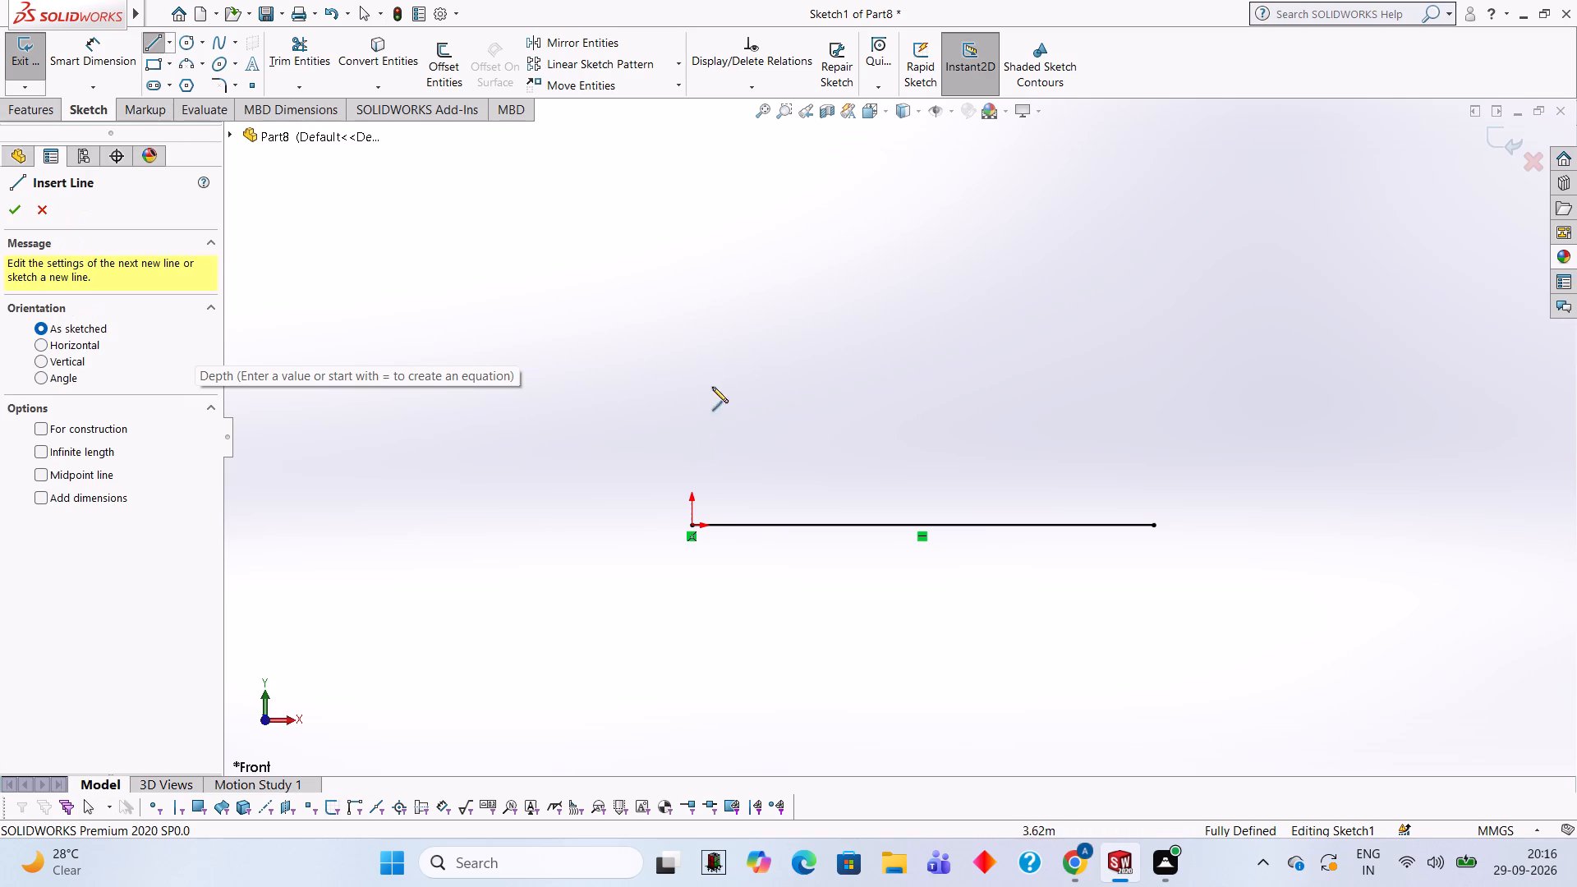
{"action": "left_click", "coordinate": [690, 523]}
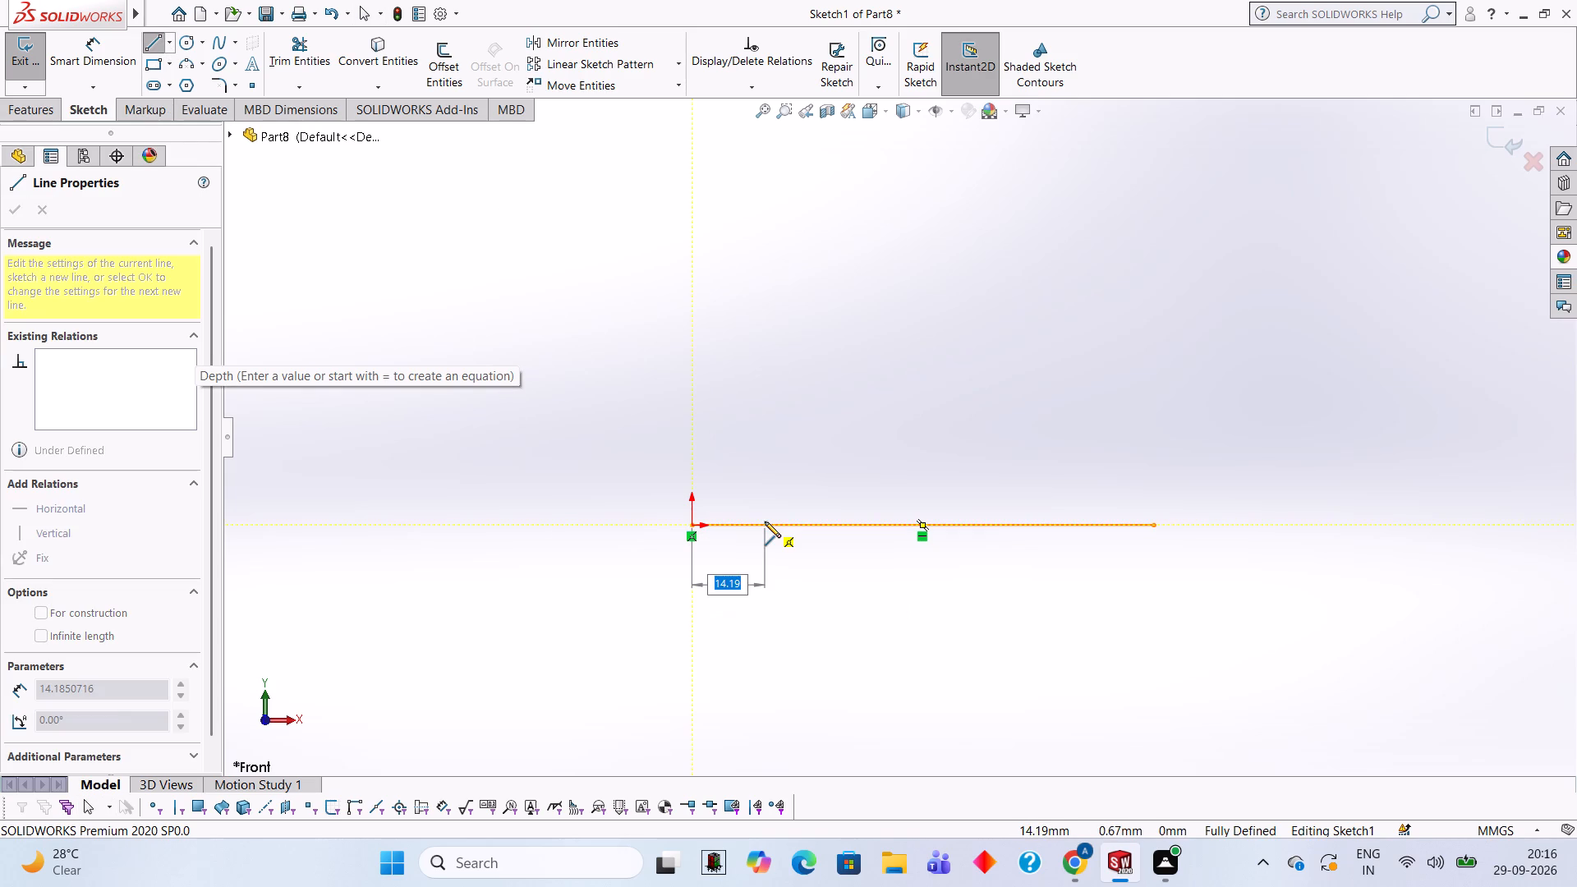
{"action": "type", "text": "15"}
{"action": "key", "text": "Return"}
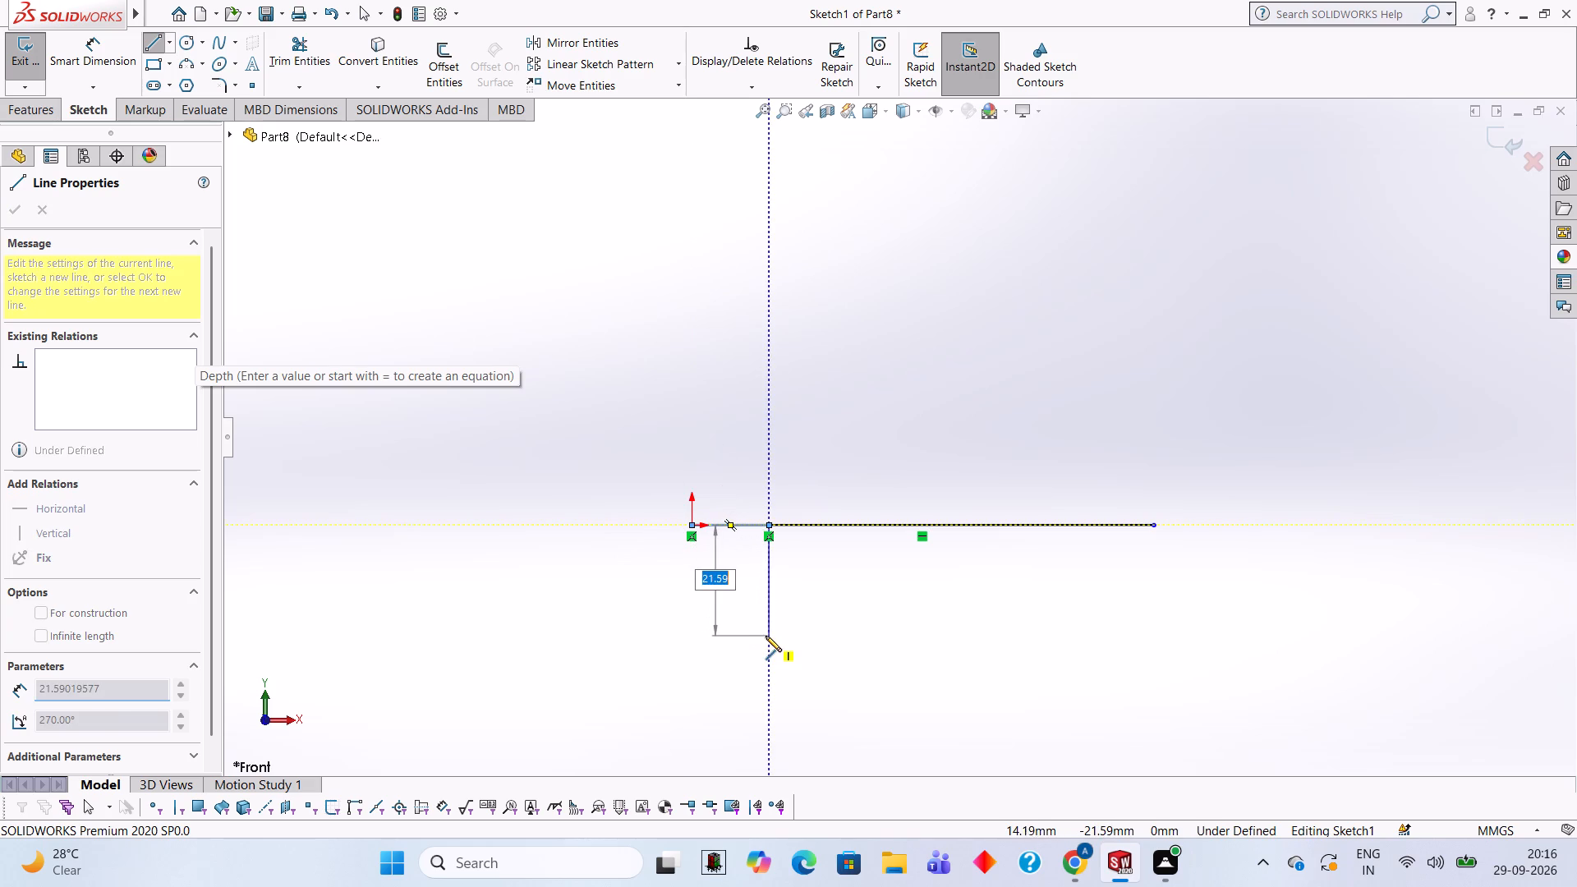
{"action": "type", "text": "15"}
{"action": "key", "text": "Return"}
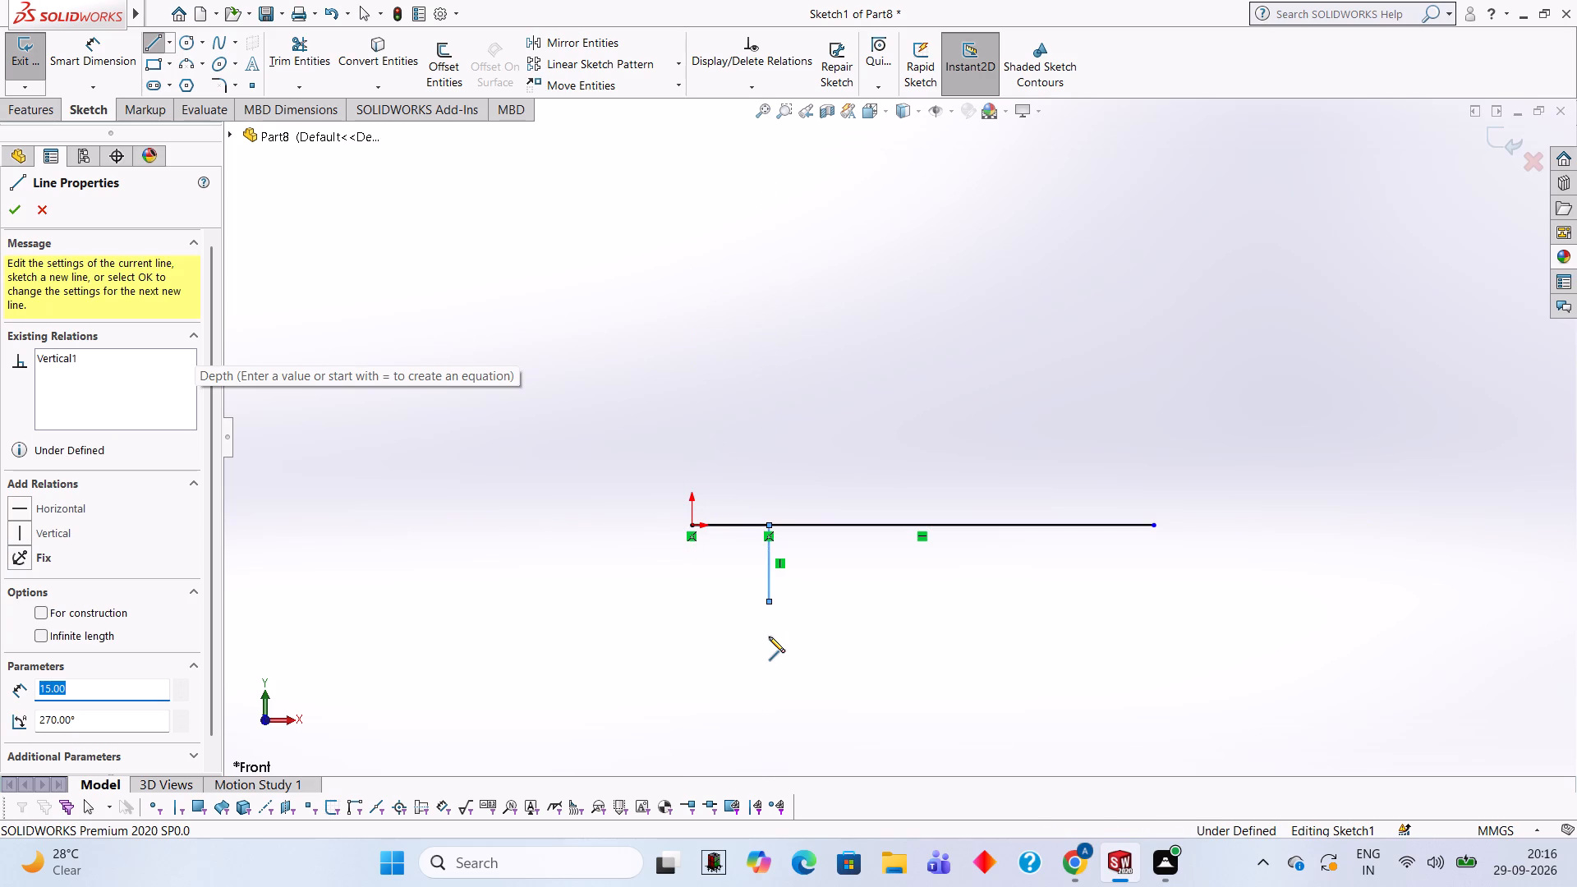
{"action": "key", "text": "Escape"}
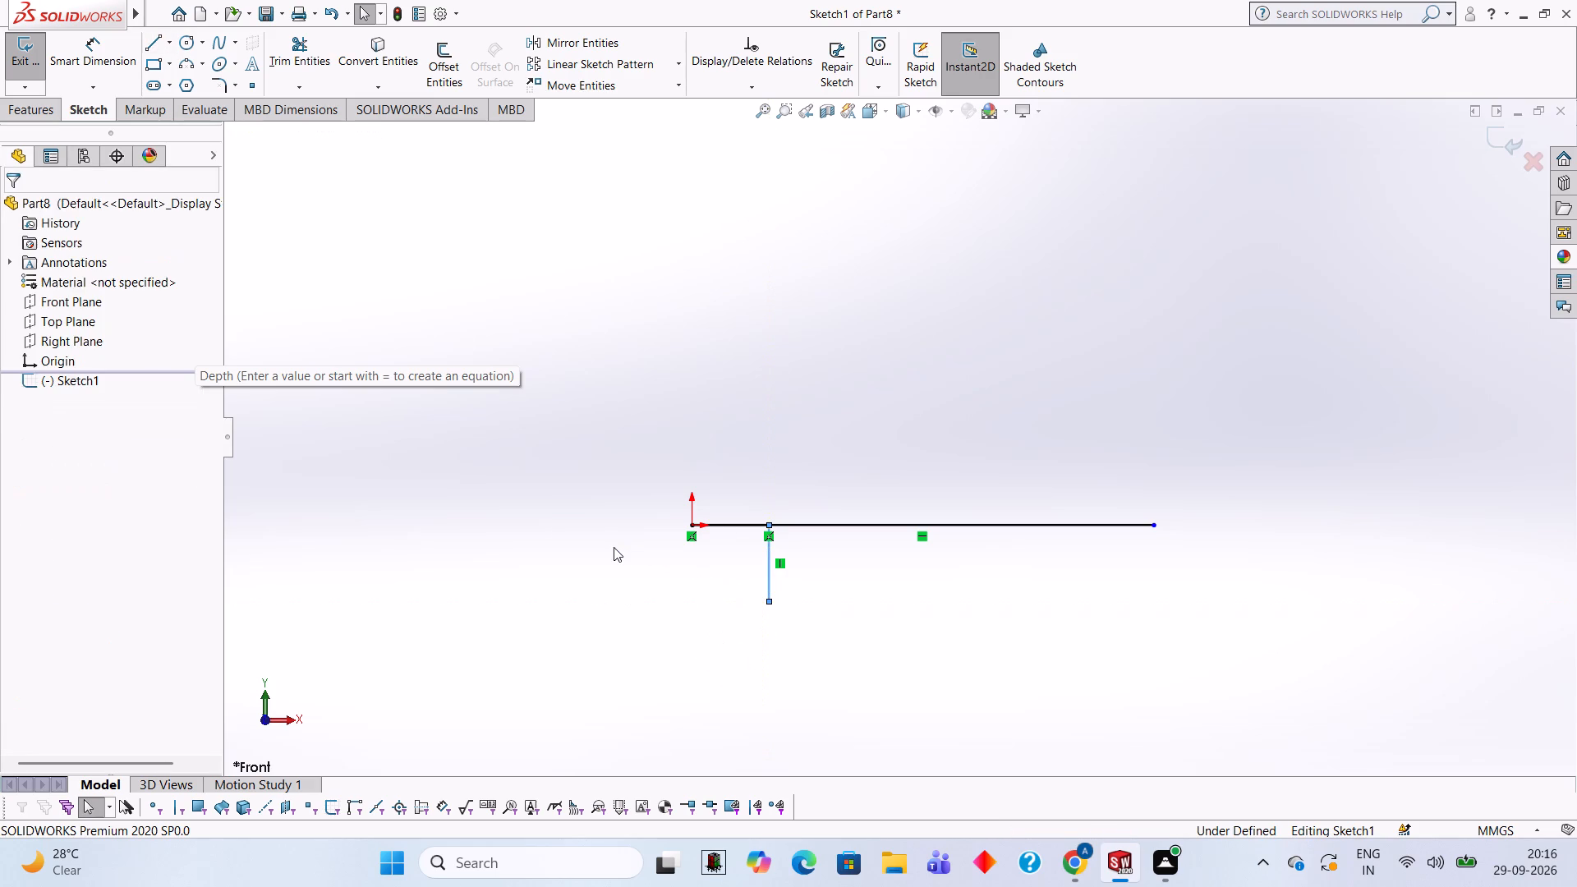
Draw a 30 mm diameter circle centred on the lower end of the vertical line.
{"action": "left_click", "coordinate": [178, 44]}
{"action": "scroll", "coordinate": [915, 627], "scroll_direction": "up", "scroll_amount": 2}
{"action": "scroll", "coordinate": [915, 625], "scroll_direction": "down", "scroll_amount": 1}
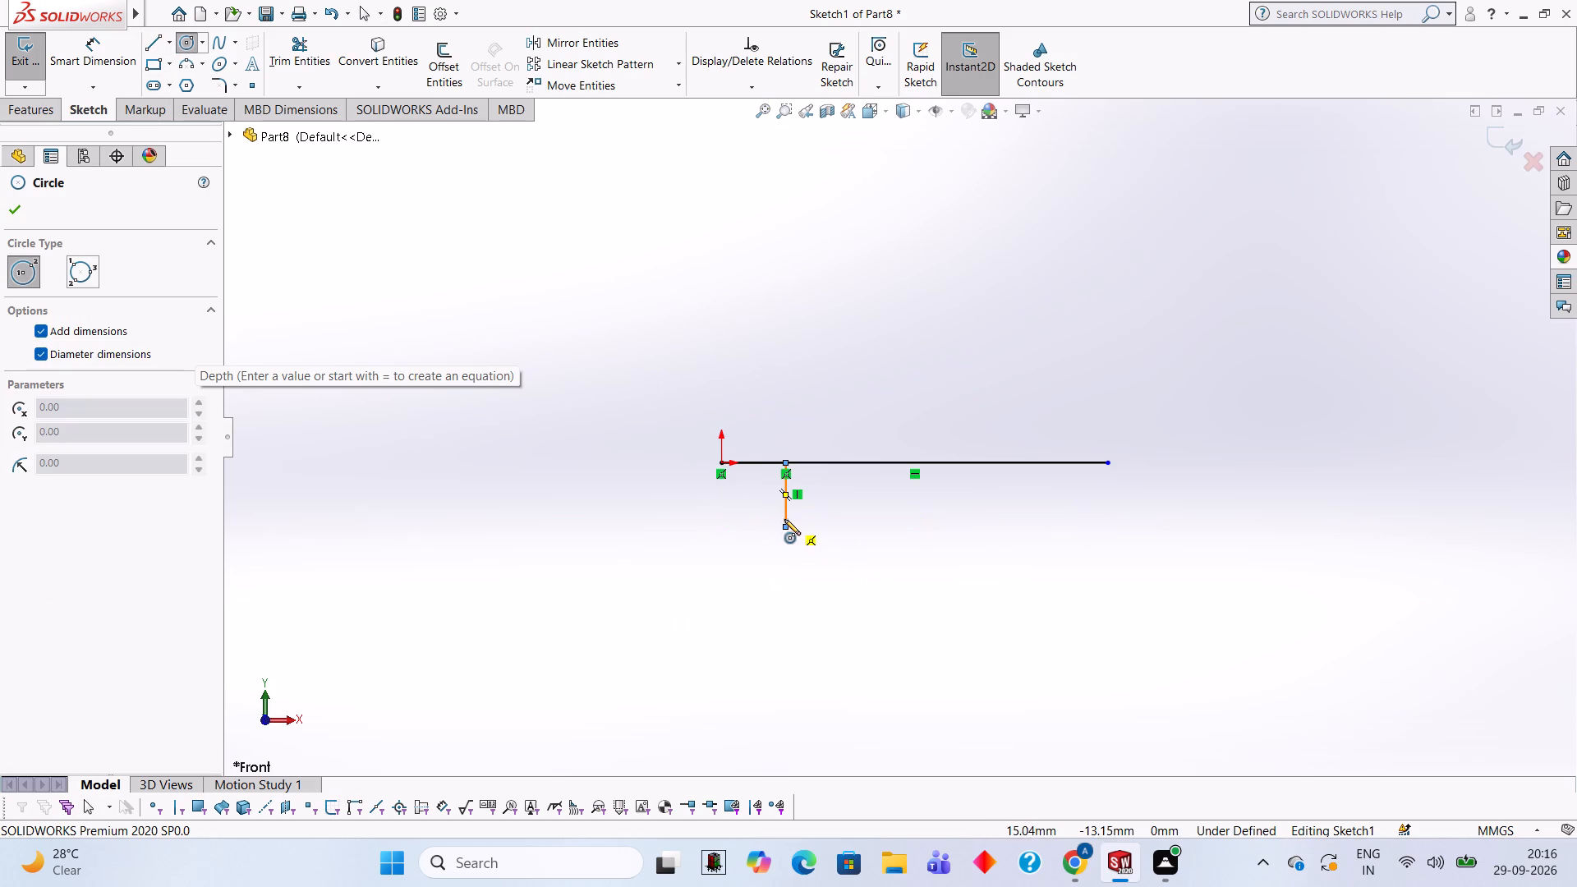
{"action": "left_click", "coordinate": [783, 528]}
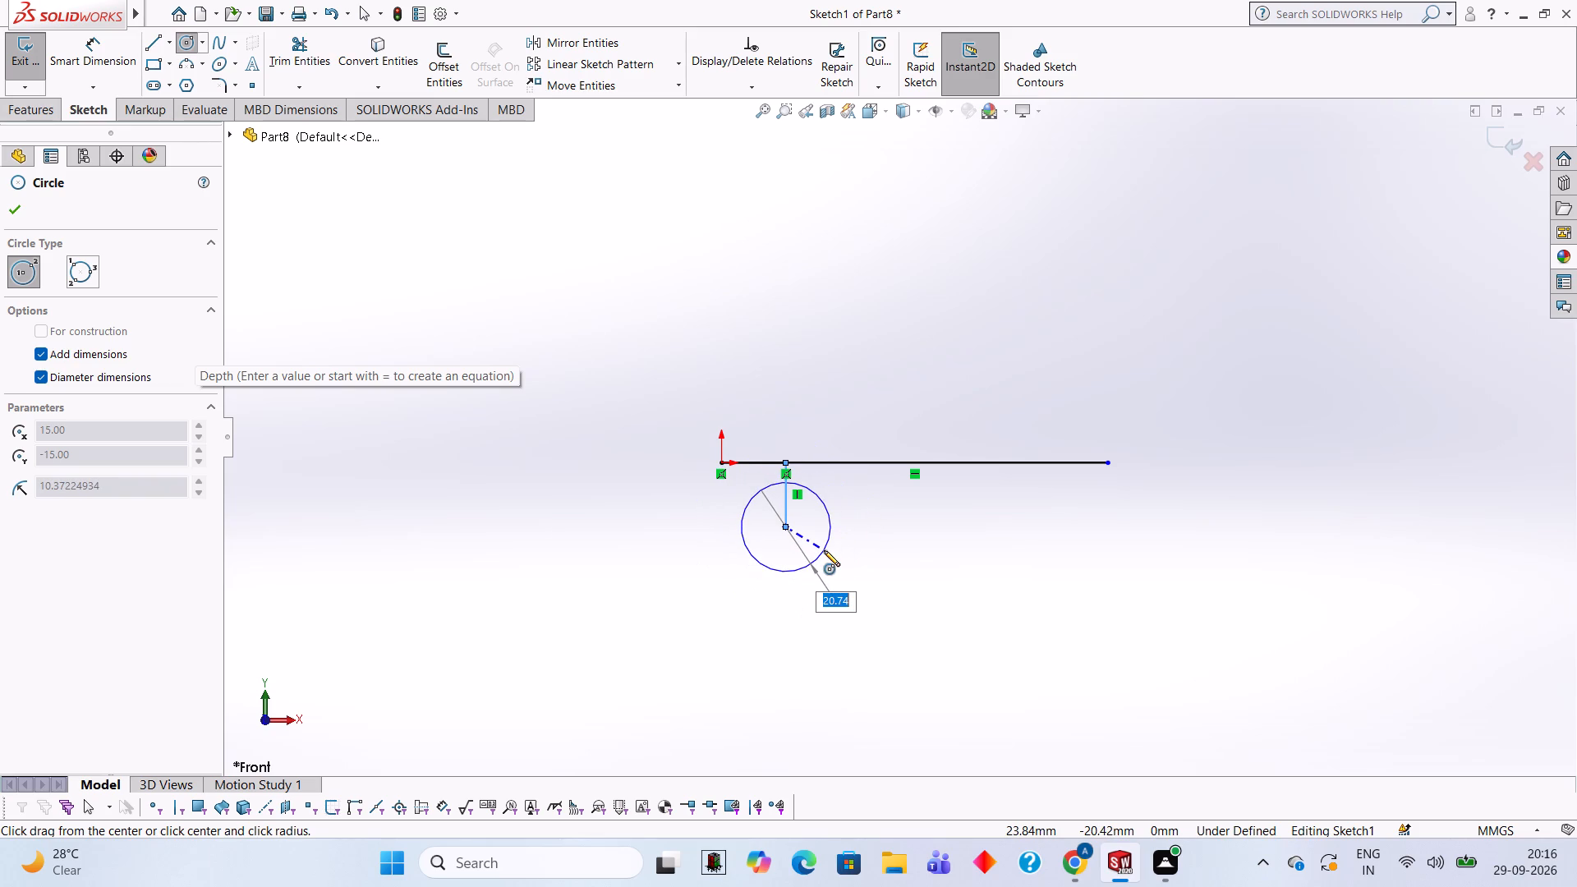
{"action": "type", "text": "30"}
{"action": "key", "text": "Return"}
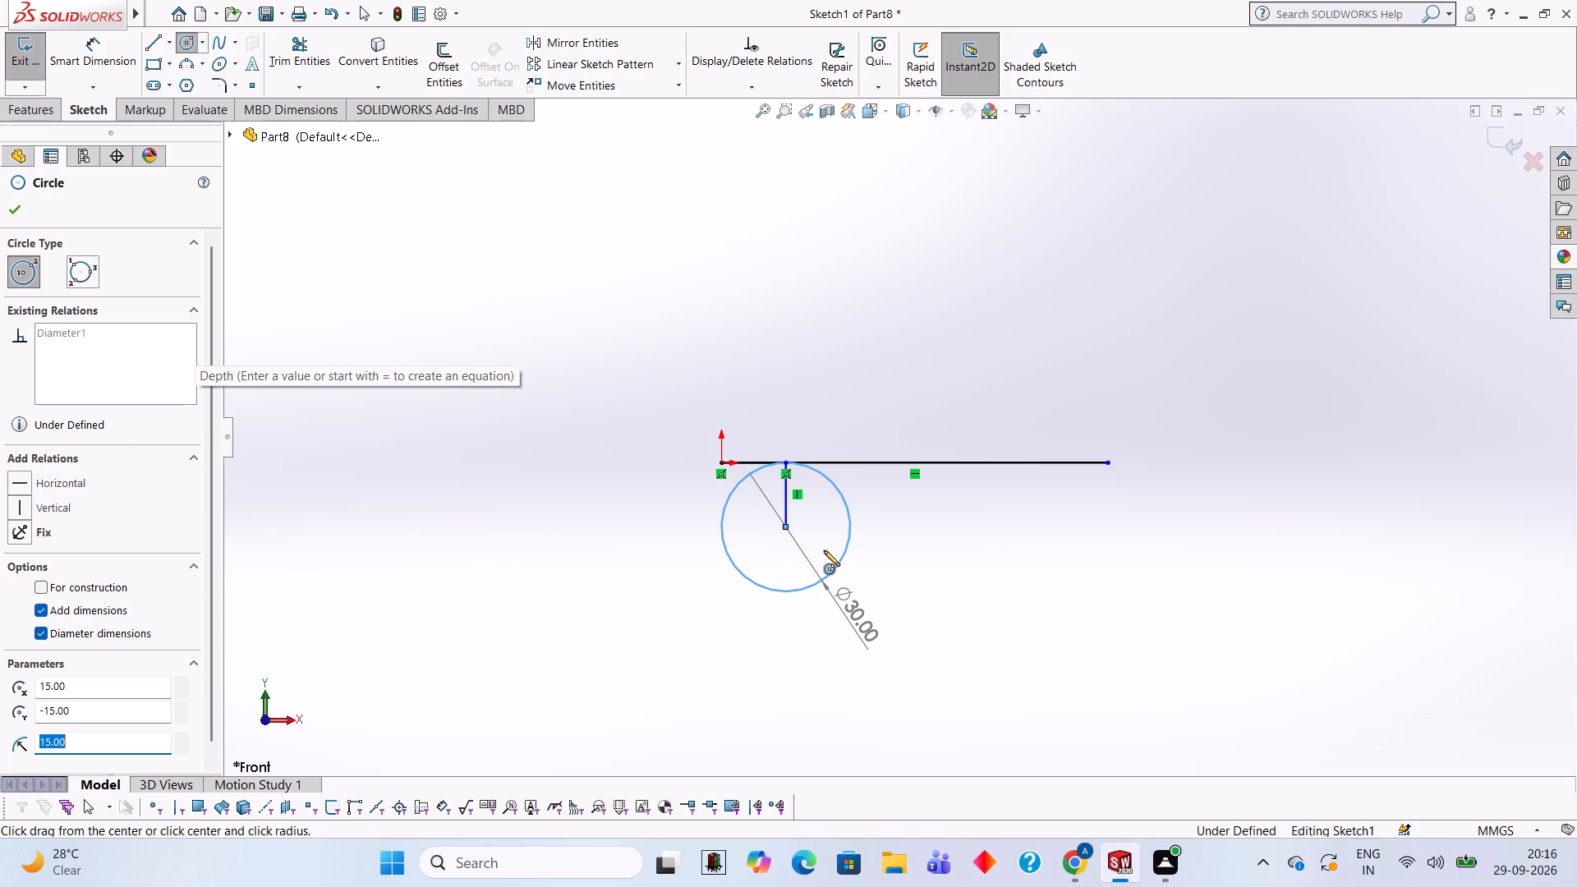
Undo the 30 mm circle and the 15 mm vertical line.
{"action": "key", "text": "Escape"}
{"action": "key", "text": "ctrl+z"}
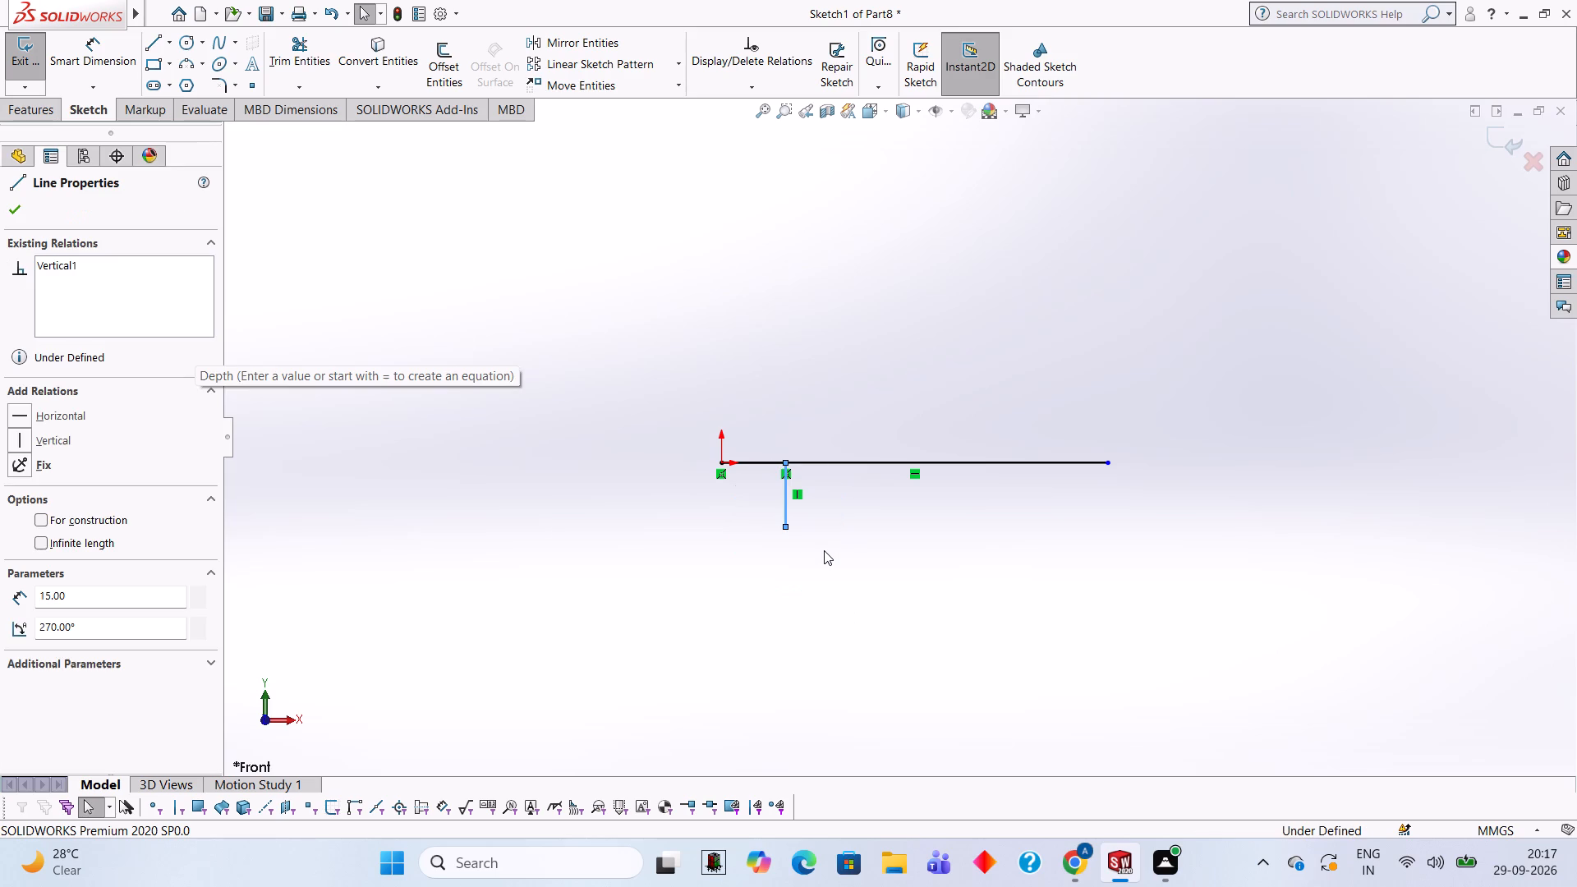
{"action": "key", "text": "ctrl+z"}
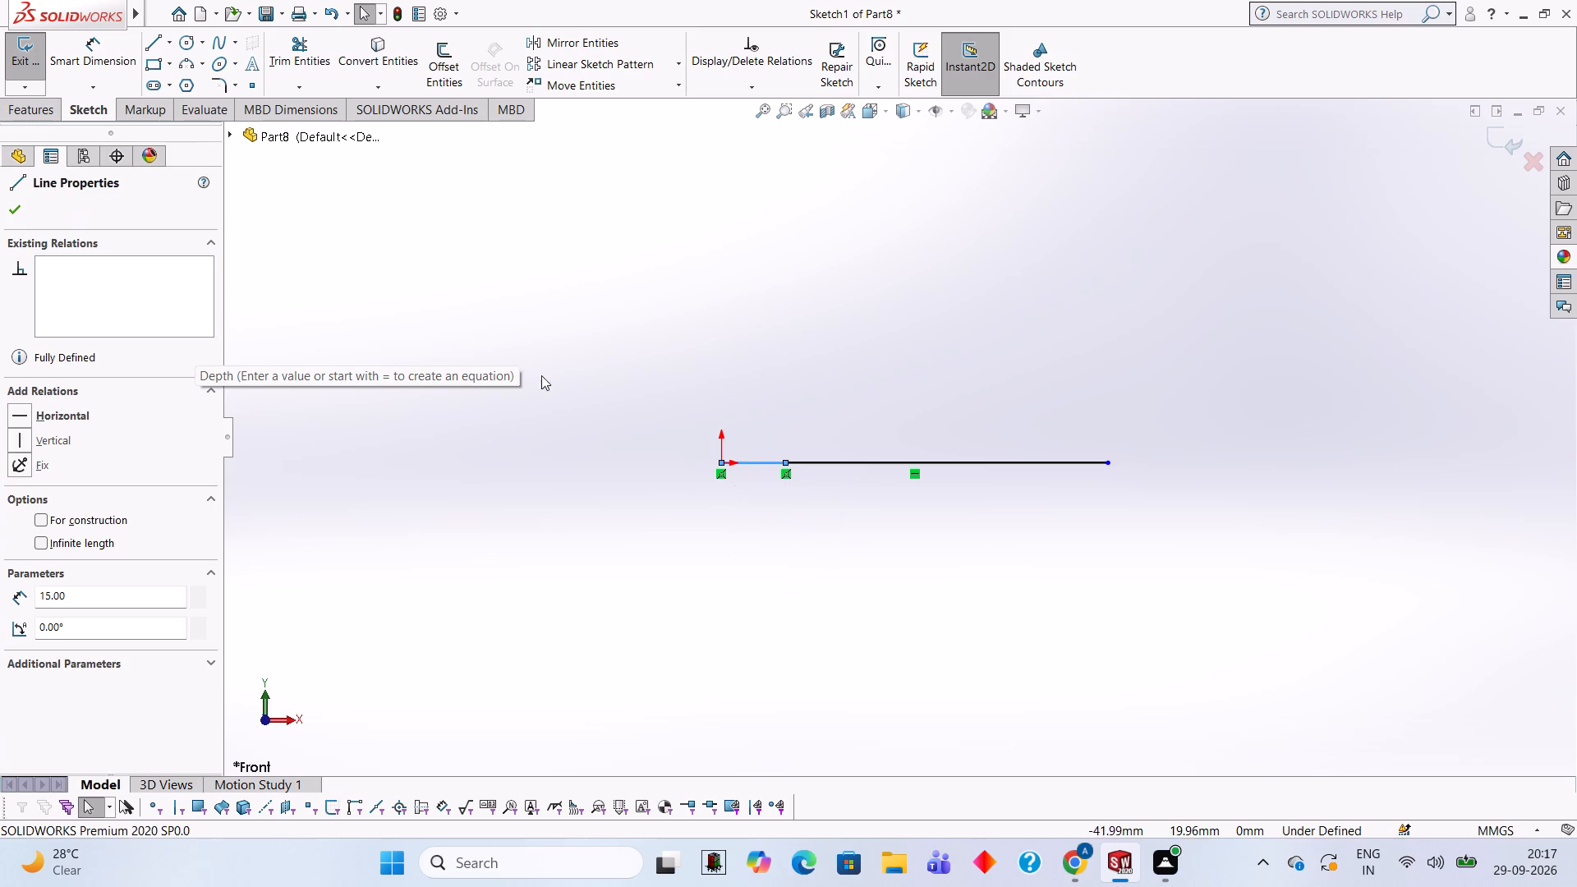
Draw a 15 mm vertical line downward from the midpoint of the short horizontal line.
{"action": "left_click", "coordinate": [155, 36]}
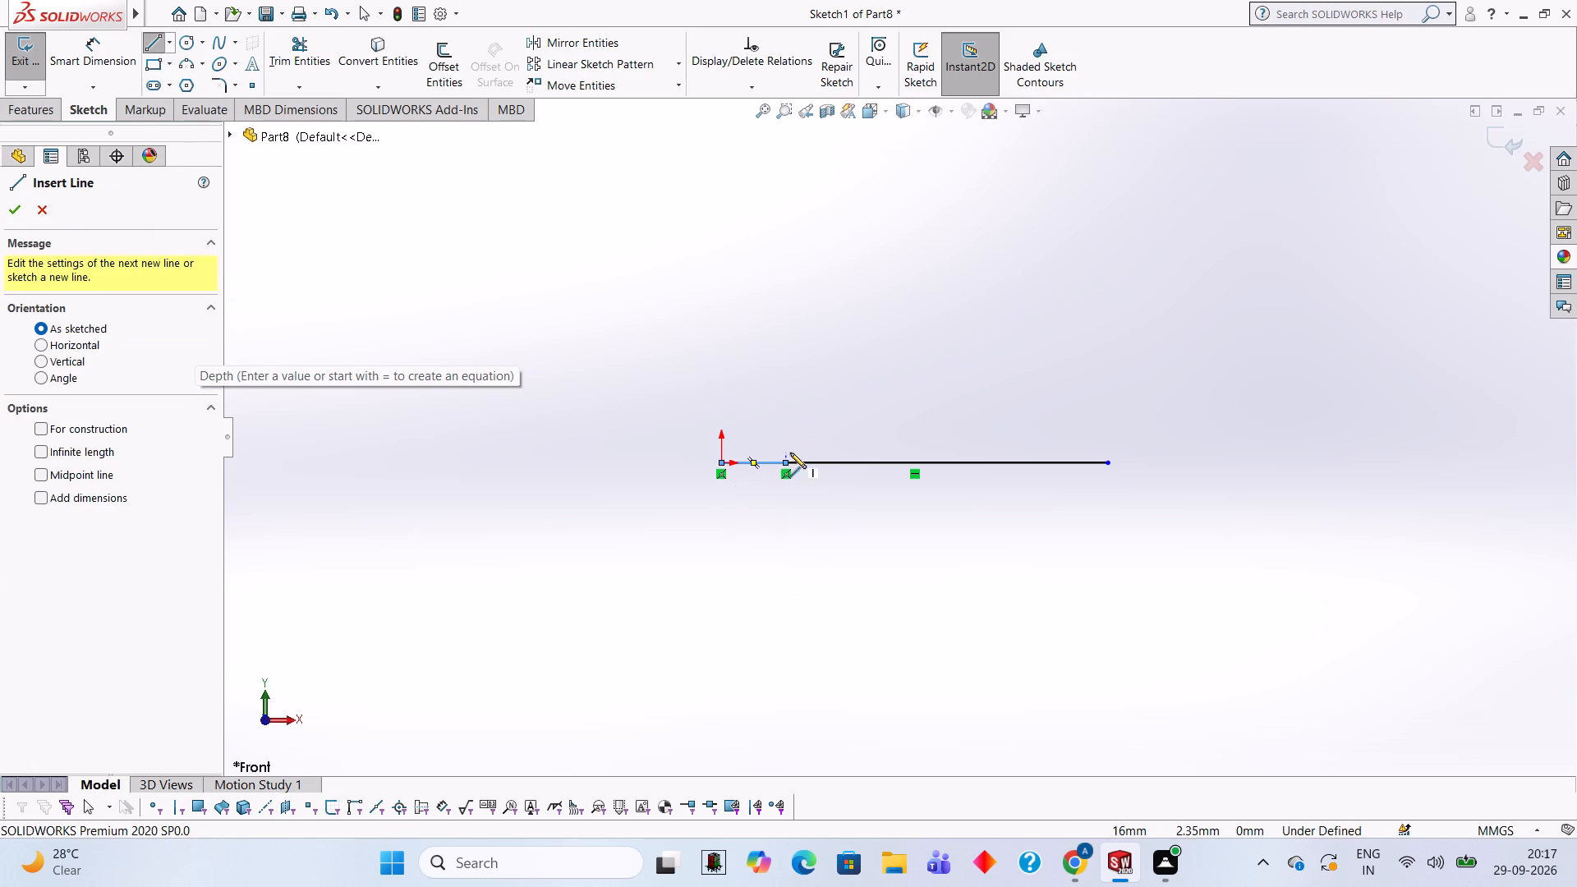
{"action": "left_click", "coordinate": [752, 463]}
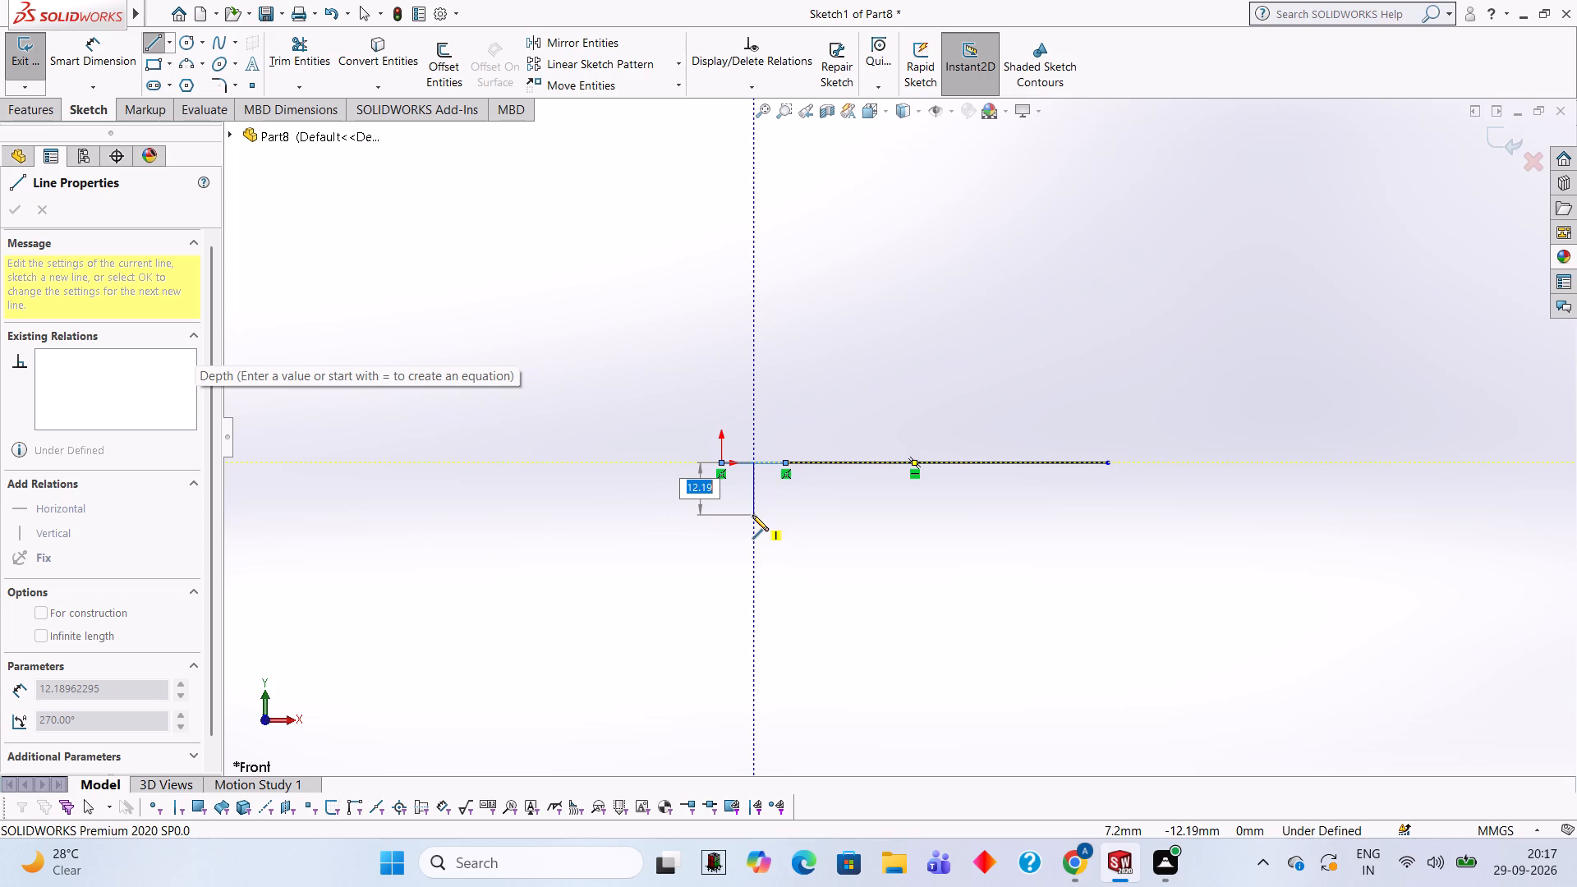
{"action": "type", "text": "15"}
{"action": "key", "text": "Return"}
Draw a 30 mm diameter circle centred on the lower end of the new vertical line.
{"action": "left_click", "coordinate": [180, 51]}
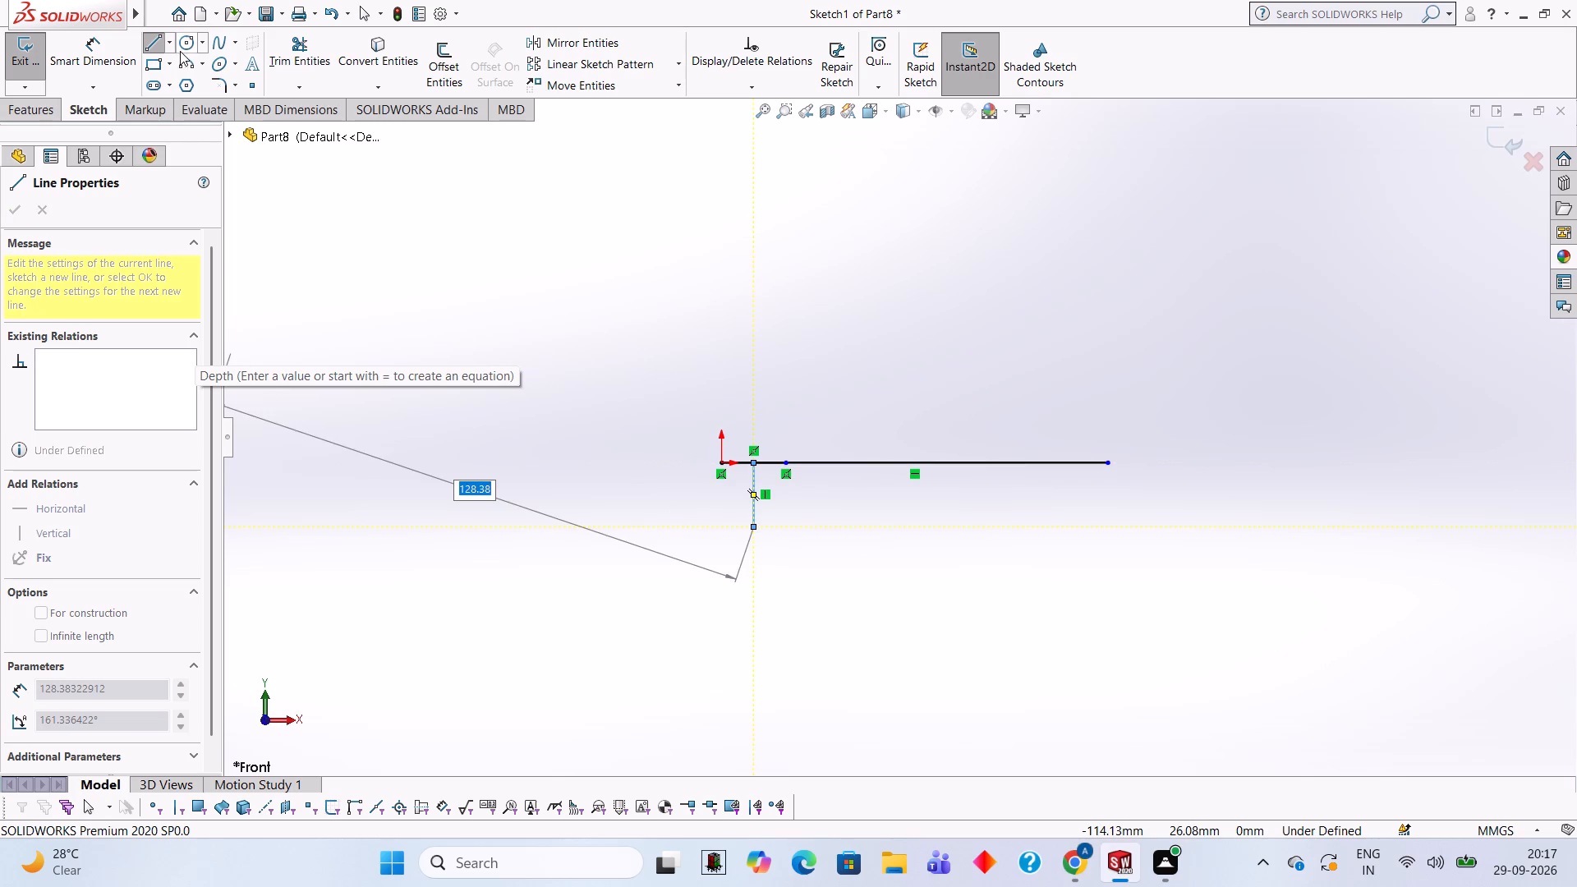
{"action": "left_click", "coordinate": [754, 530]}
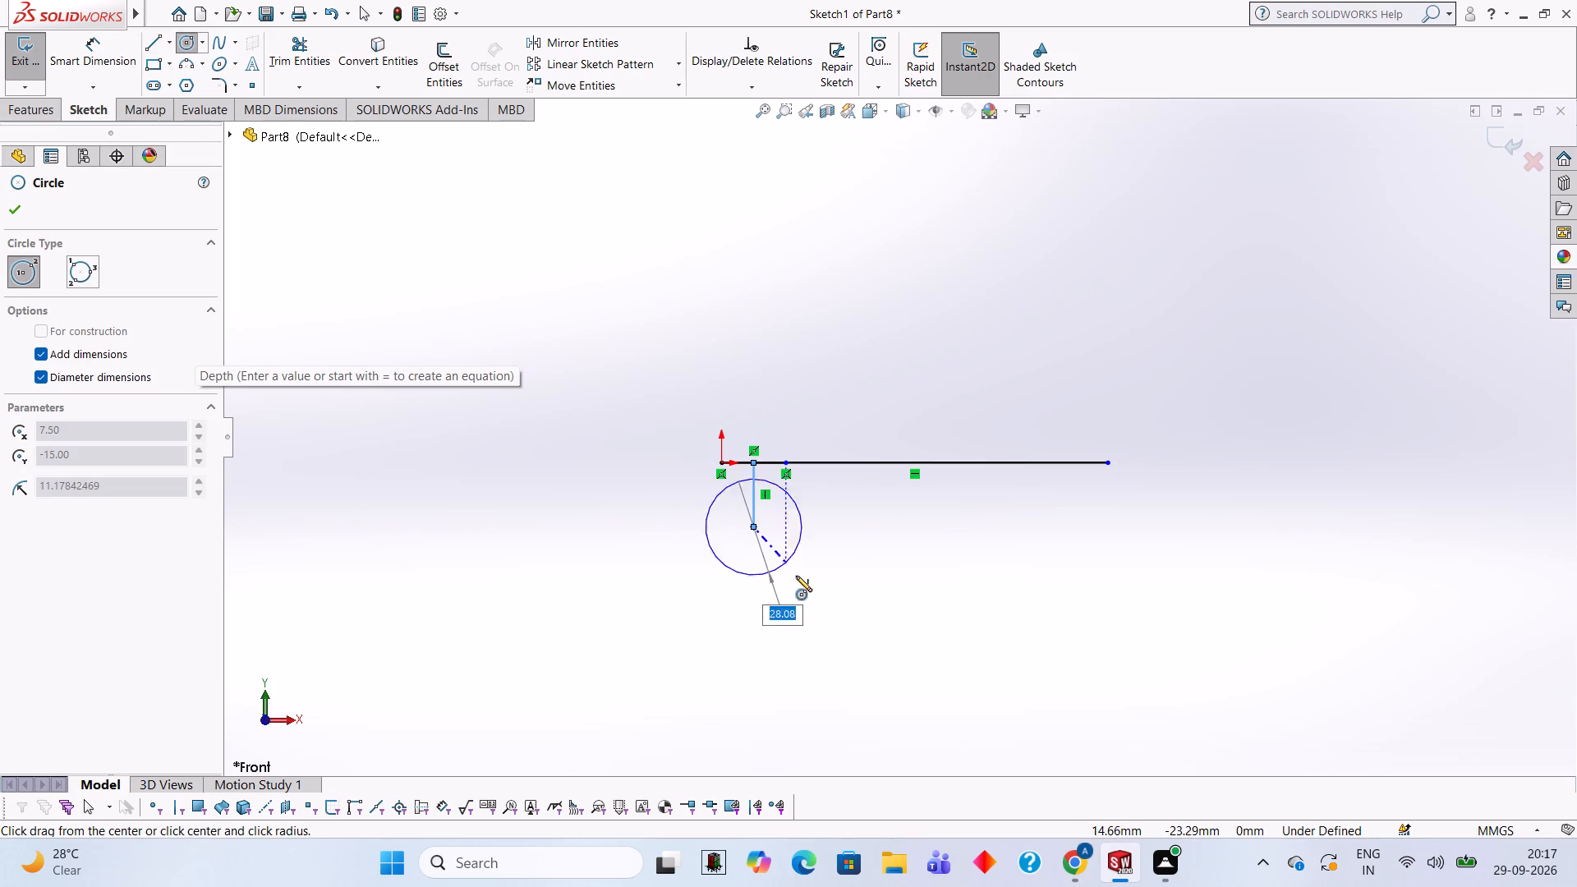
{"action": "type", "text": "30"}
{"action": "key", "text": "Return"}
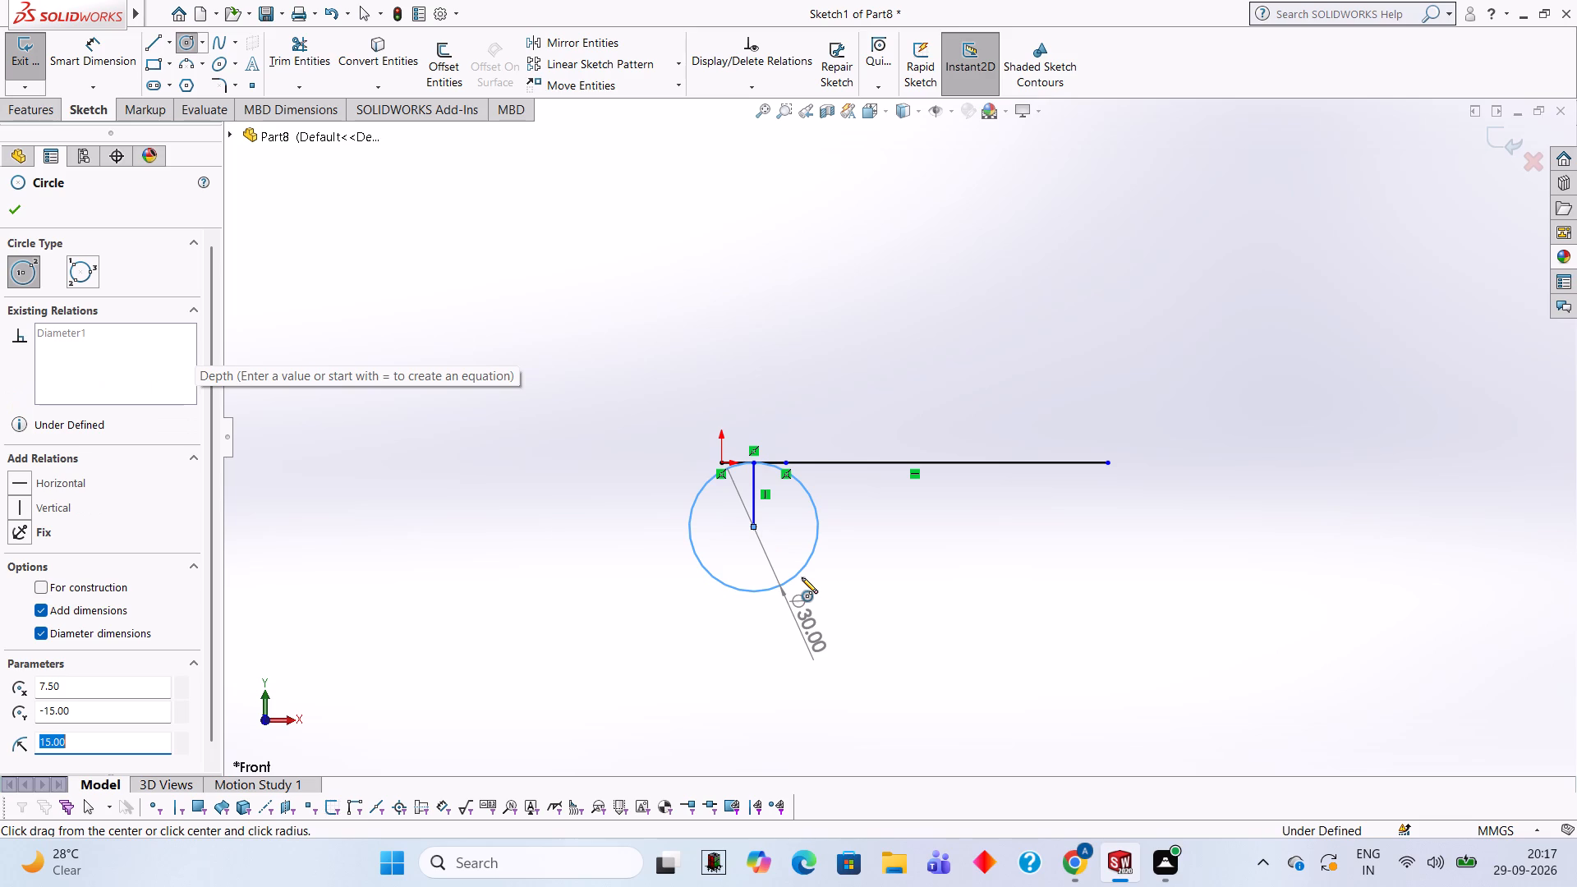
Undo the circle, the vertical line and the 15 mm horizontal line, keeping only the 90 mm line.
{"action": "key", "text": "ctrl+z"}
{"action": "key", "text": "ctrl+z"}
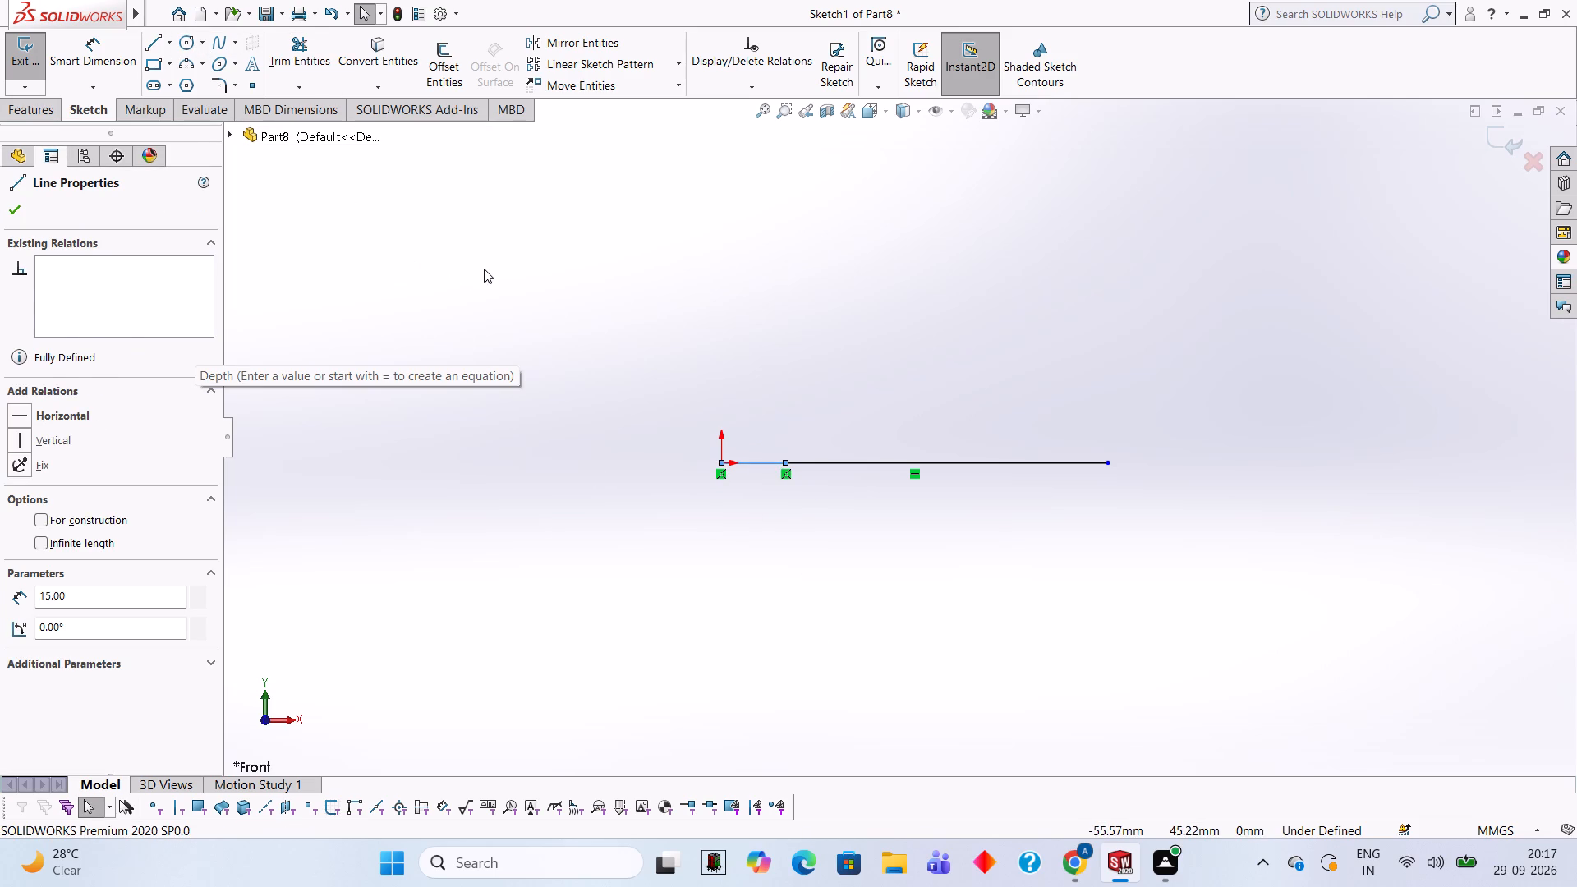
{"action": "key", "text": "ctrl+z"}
Draw a 15 mm vertical line downward from the origin, continued by a 5 mm horizontal line to the right.
{"action": "left_click", "coordinate": [152, 51]}
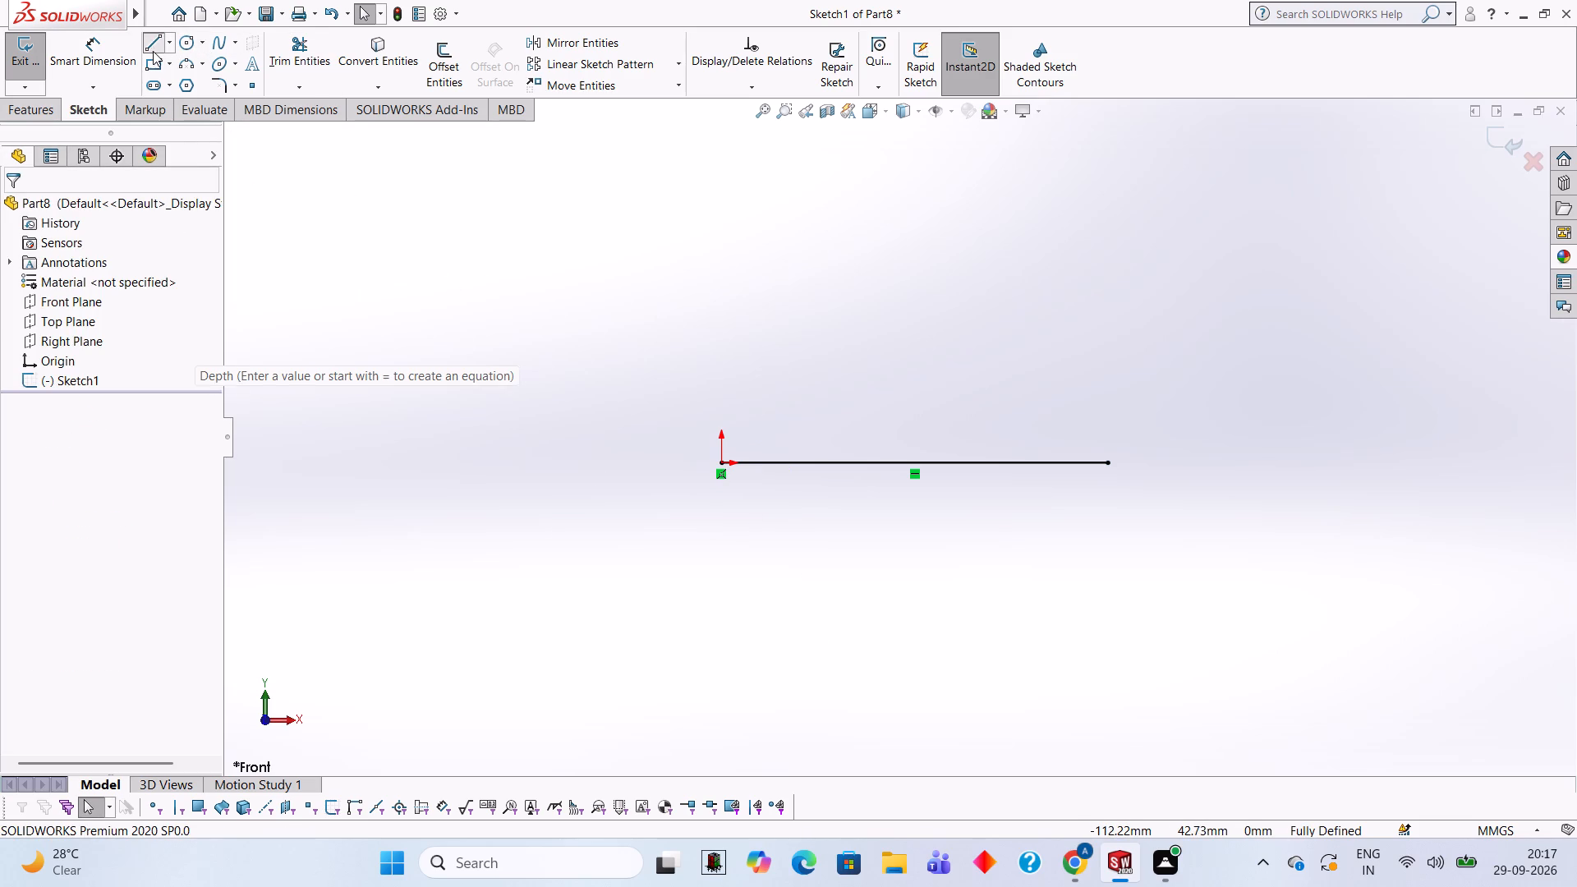
{"action": "left_click", "coordinate": [720, 463]}
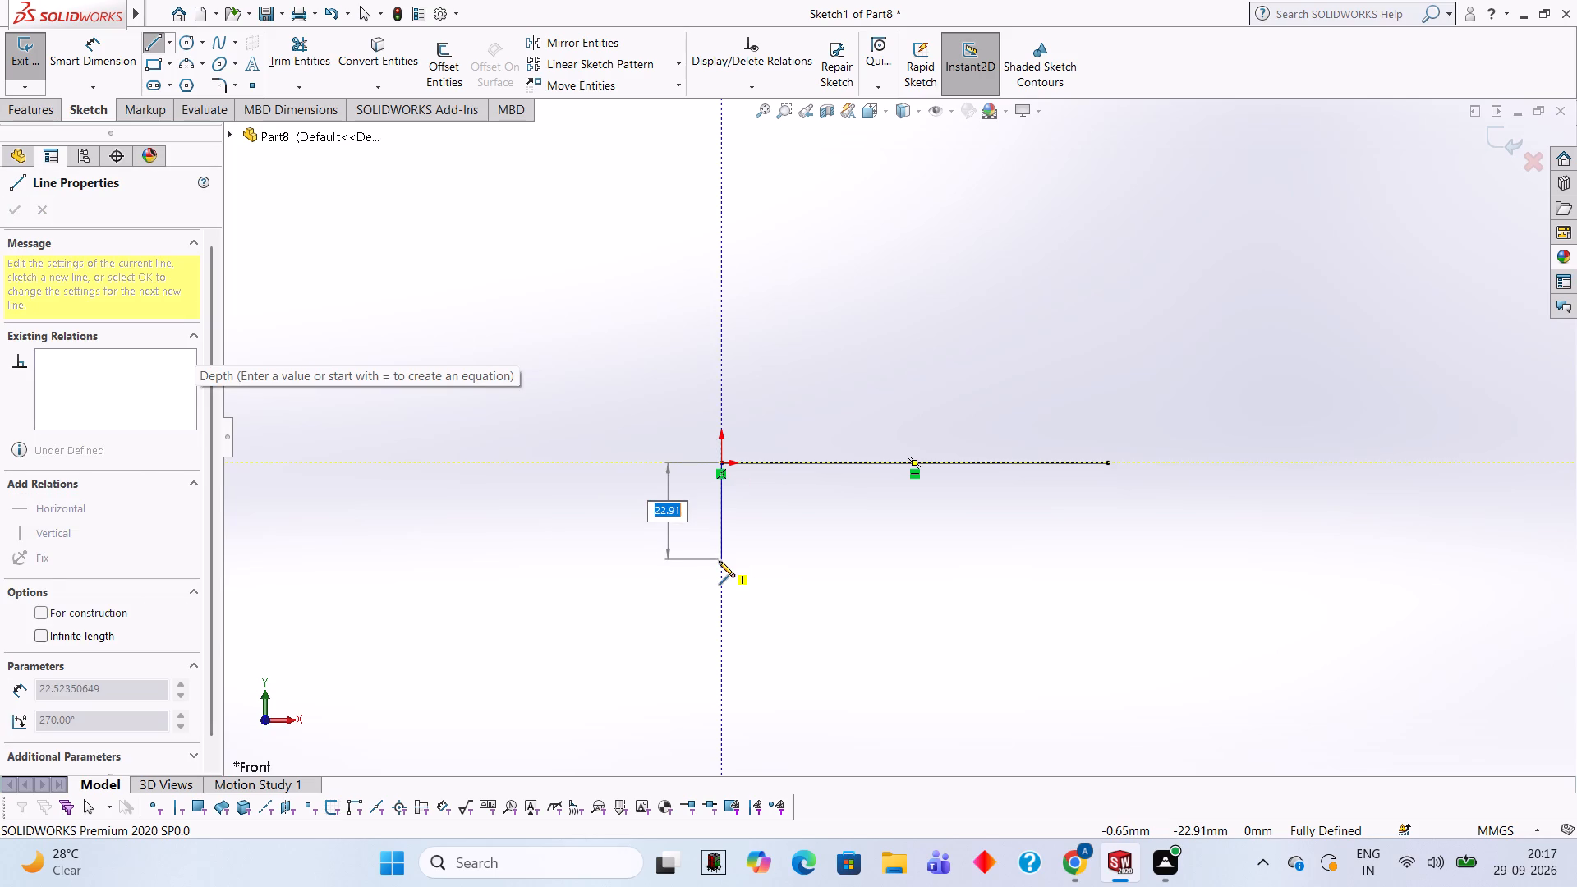
{"action": "type", "text": "15"}
{"action": "key", "text": "Return"}
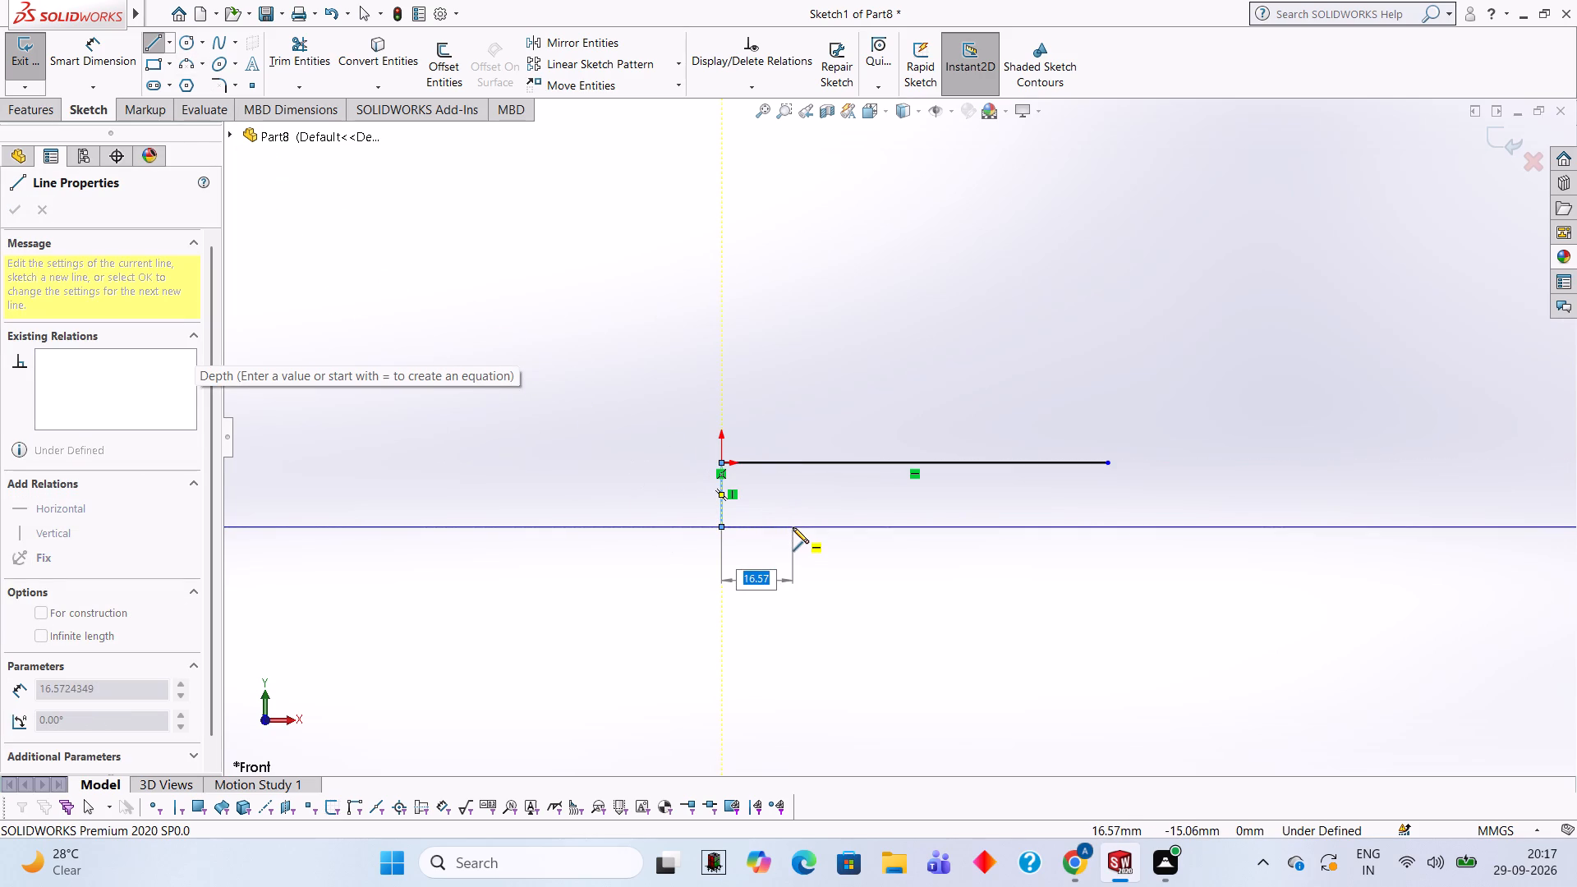
{"action": "key", "text": "5"}
{"action": "key", "text": "Return"}
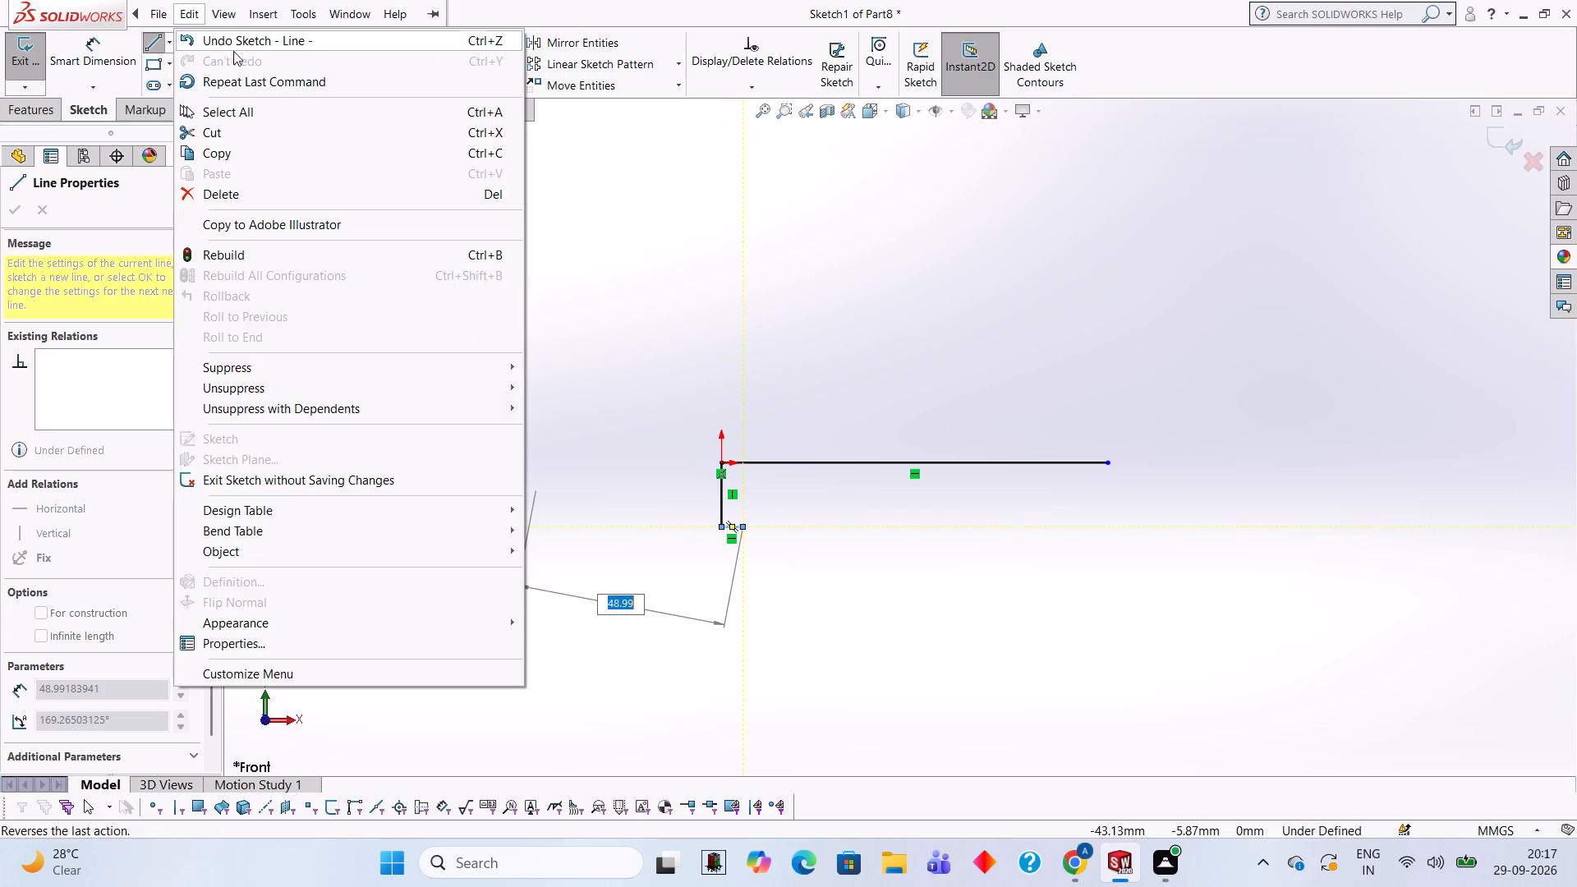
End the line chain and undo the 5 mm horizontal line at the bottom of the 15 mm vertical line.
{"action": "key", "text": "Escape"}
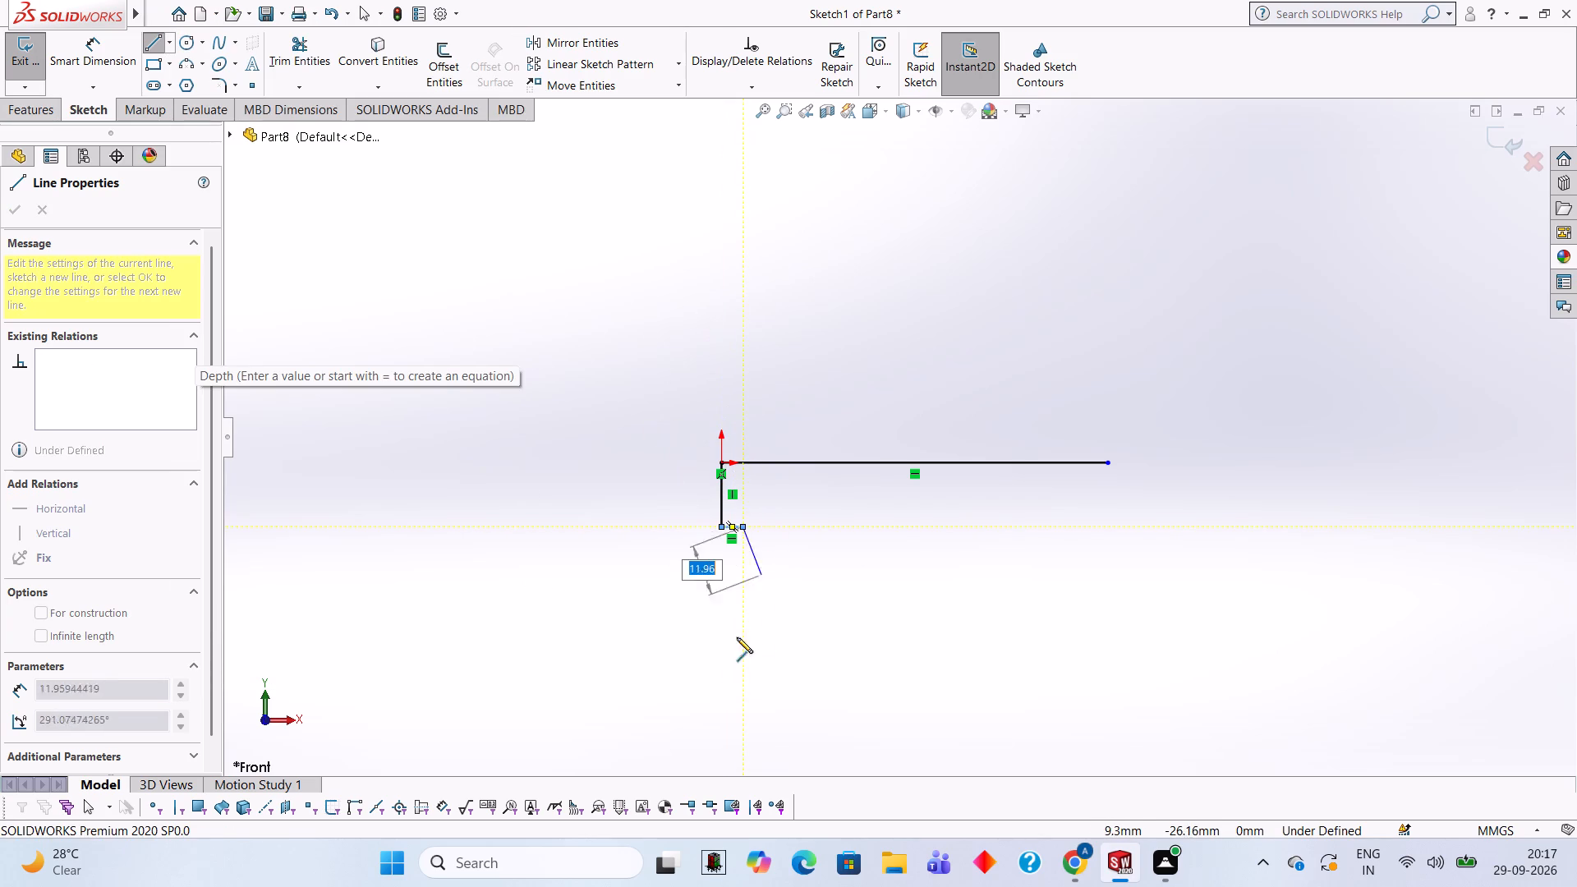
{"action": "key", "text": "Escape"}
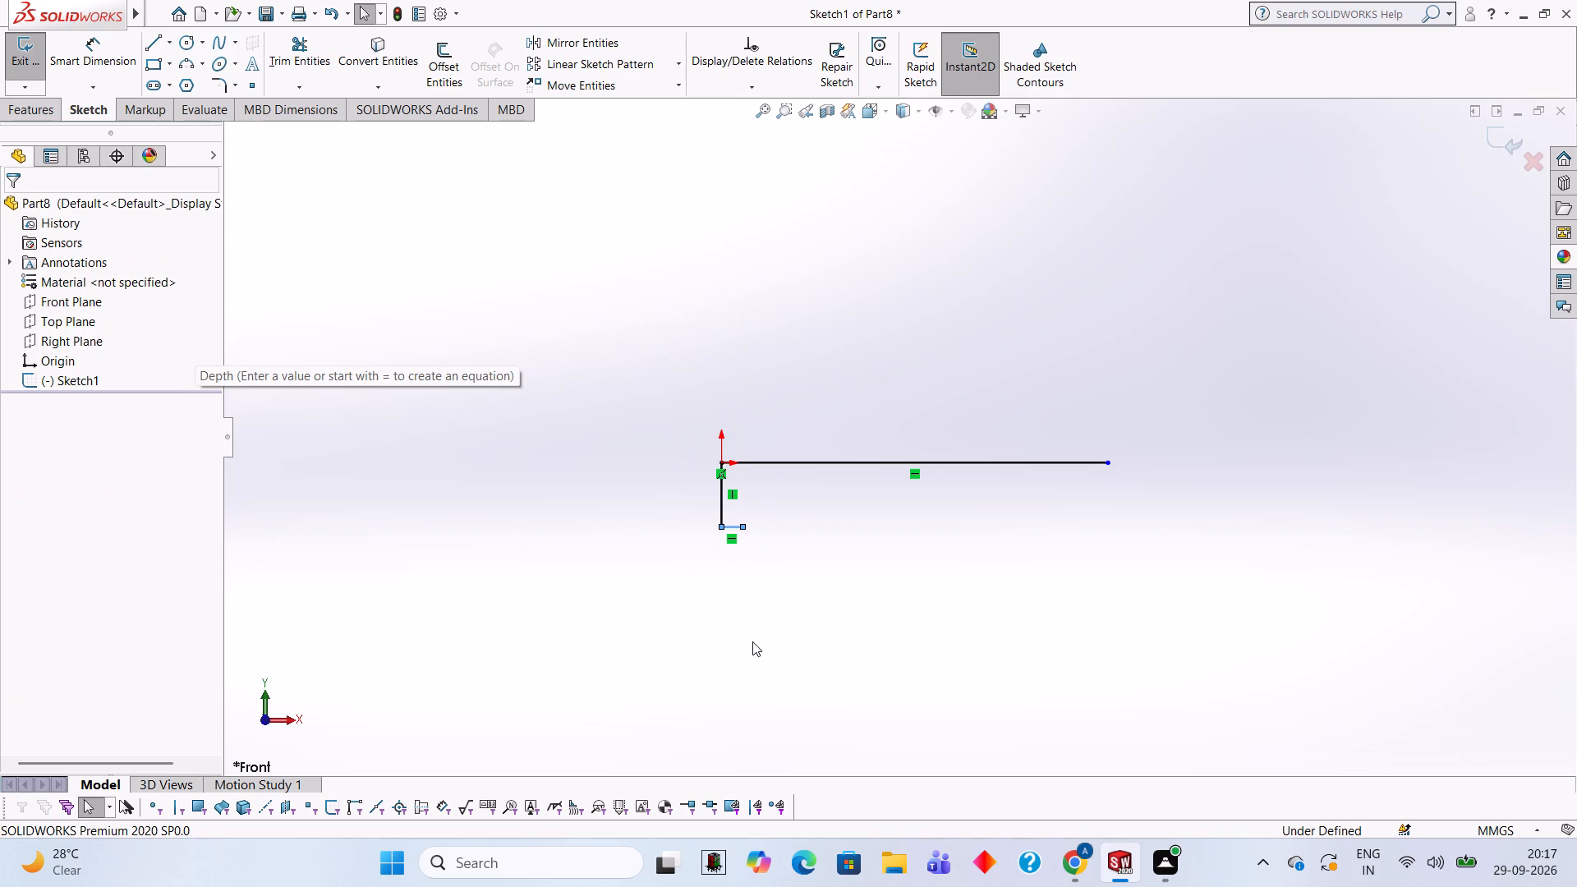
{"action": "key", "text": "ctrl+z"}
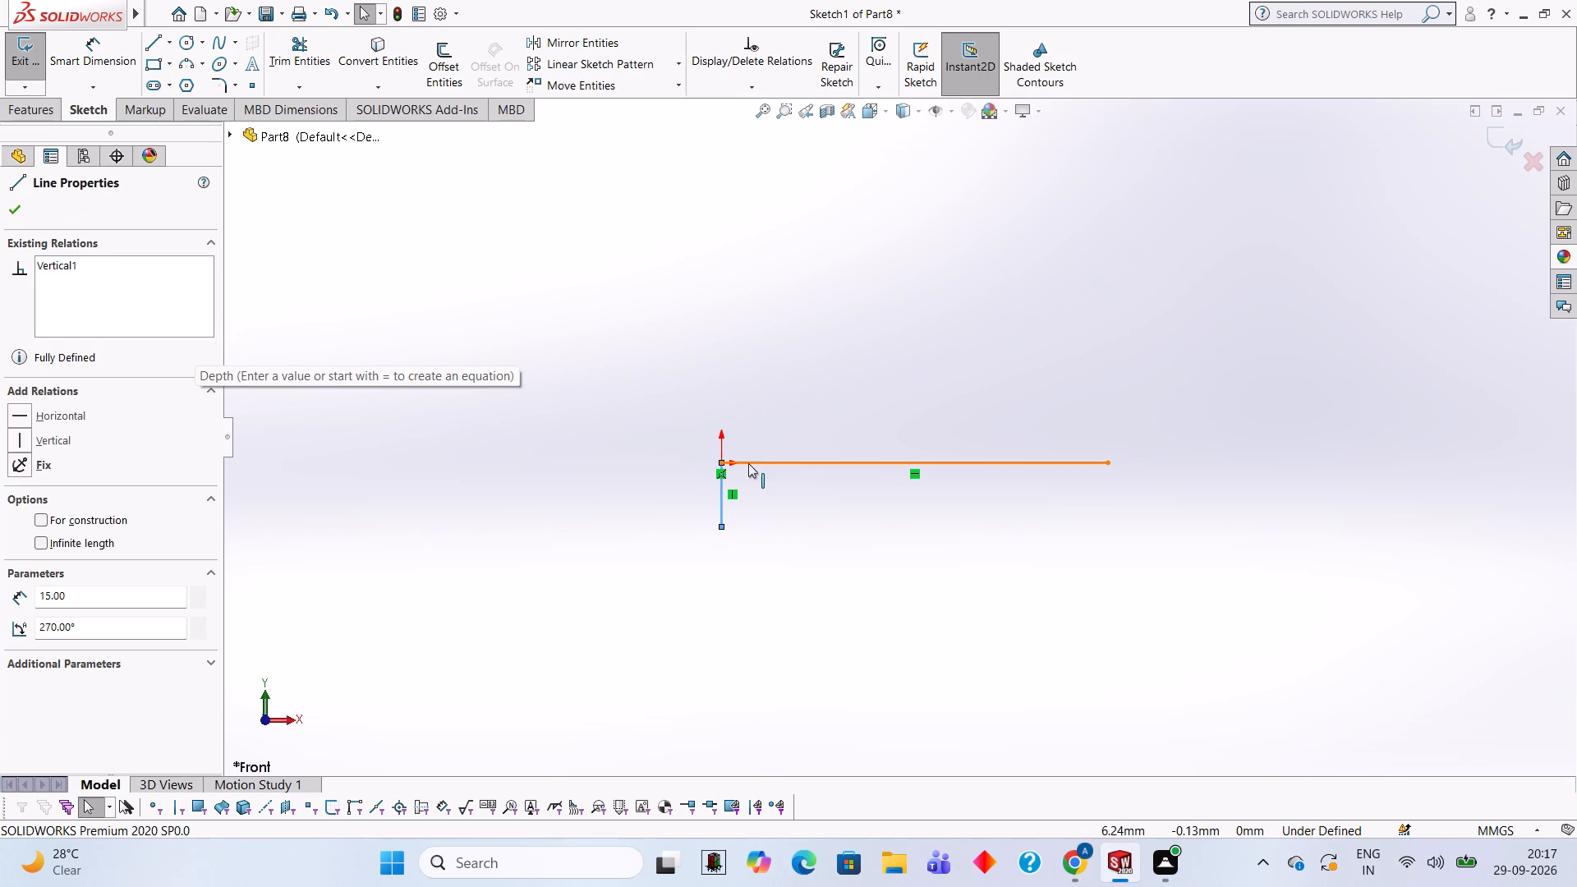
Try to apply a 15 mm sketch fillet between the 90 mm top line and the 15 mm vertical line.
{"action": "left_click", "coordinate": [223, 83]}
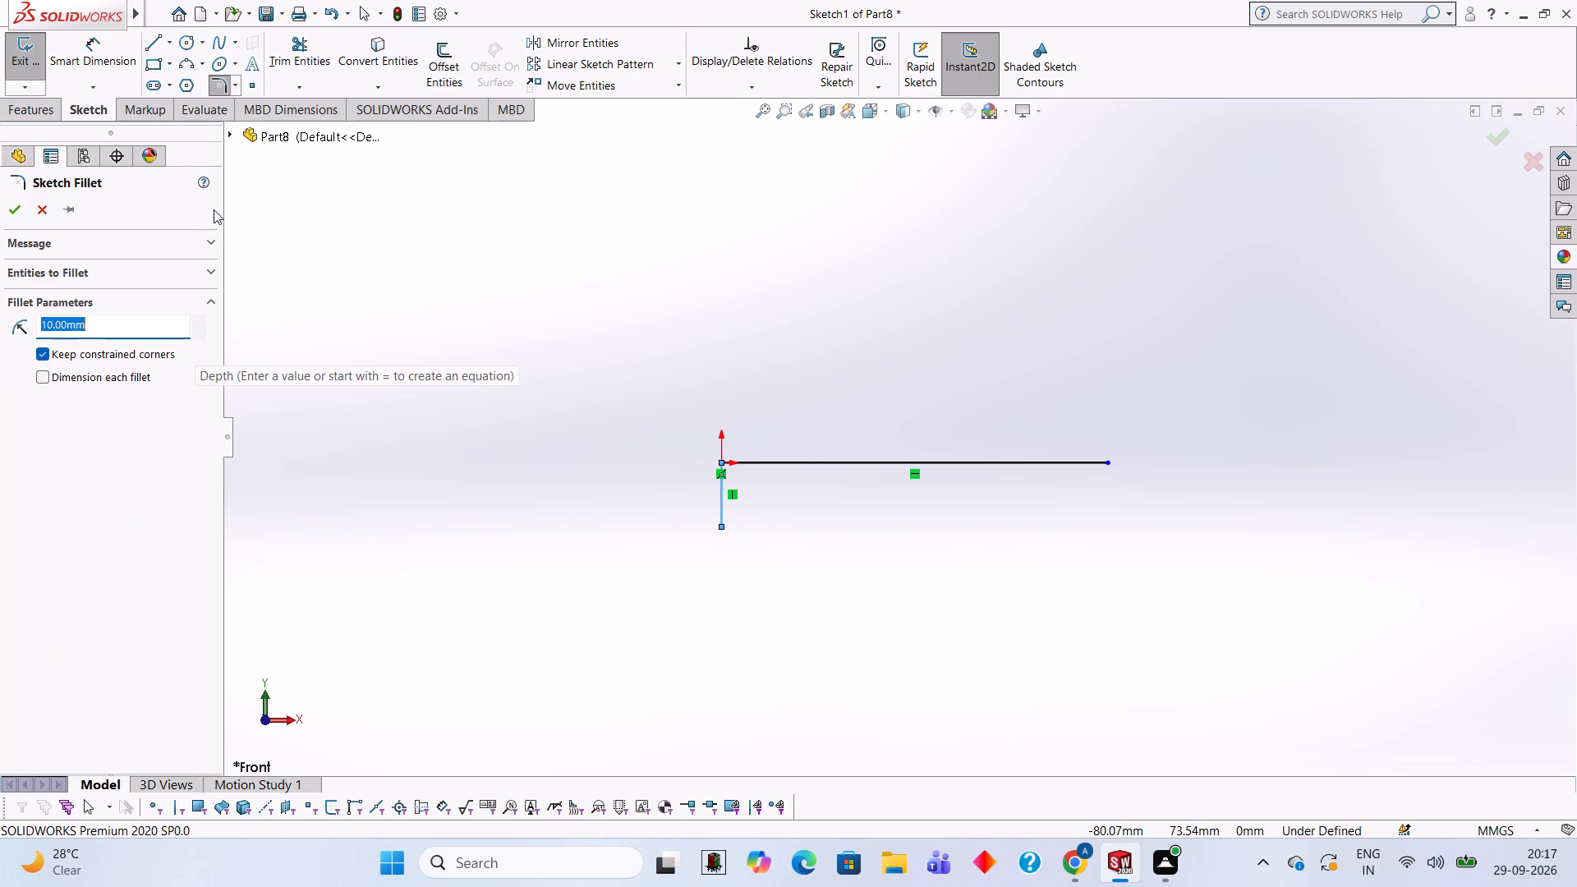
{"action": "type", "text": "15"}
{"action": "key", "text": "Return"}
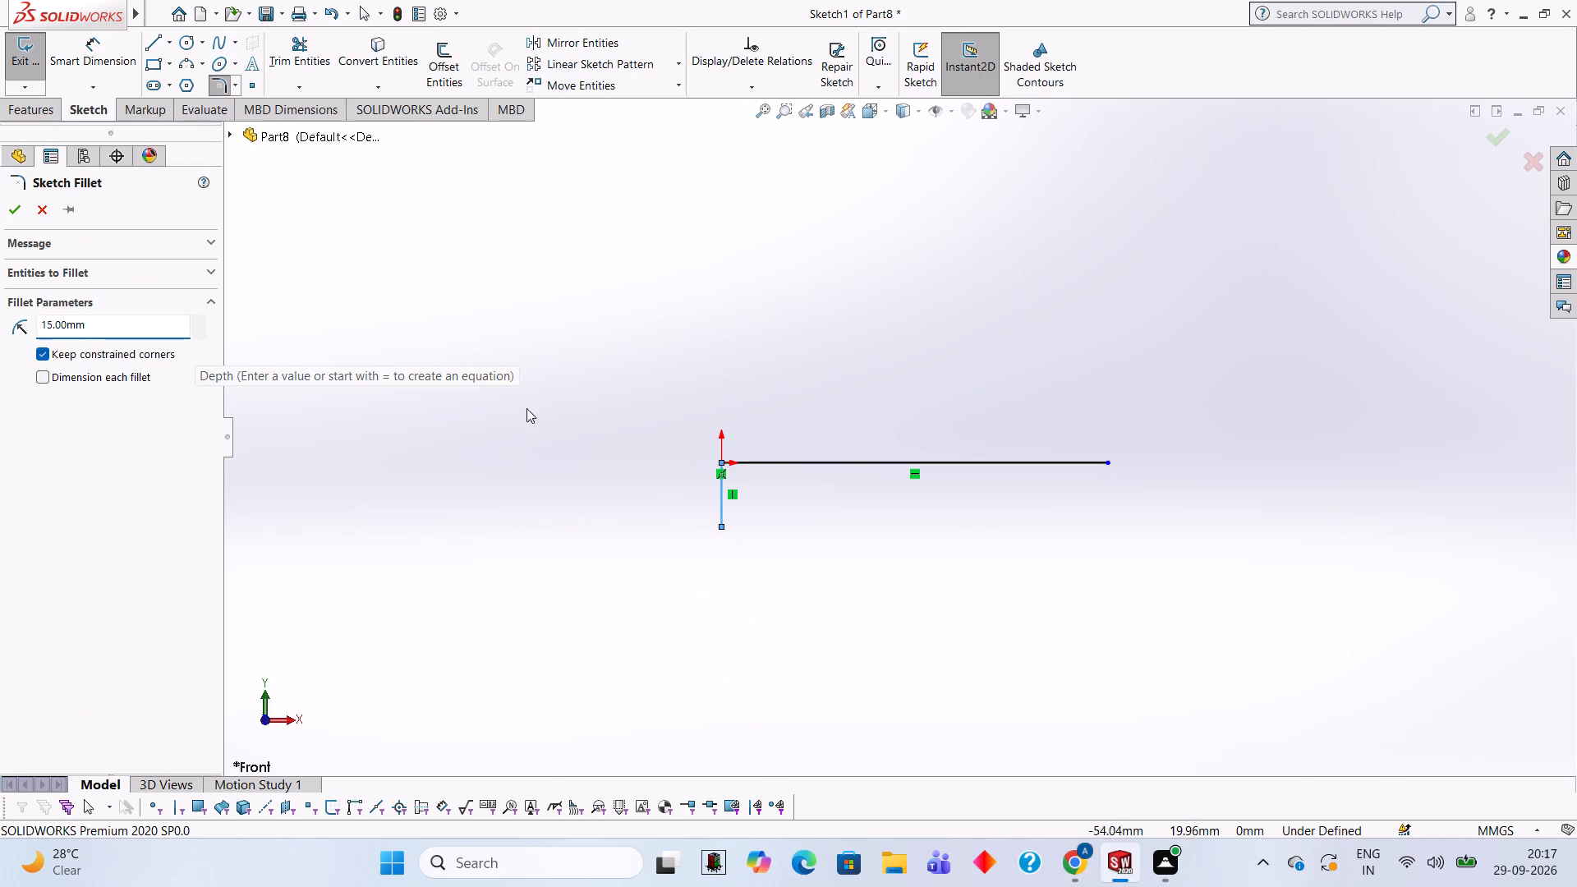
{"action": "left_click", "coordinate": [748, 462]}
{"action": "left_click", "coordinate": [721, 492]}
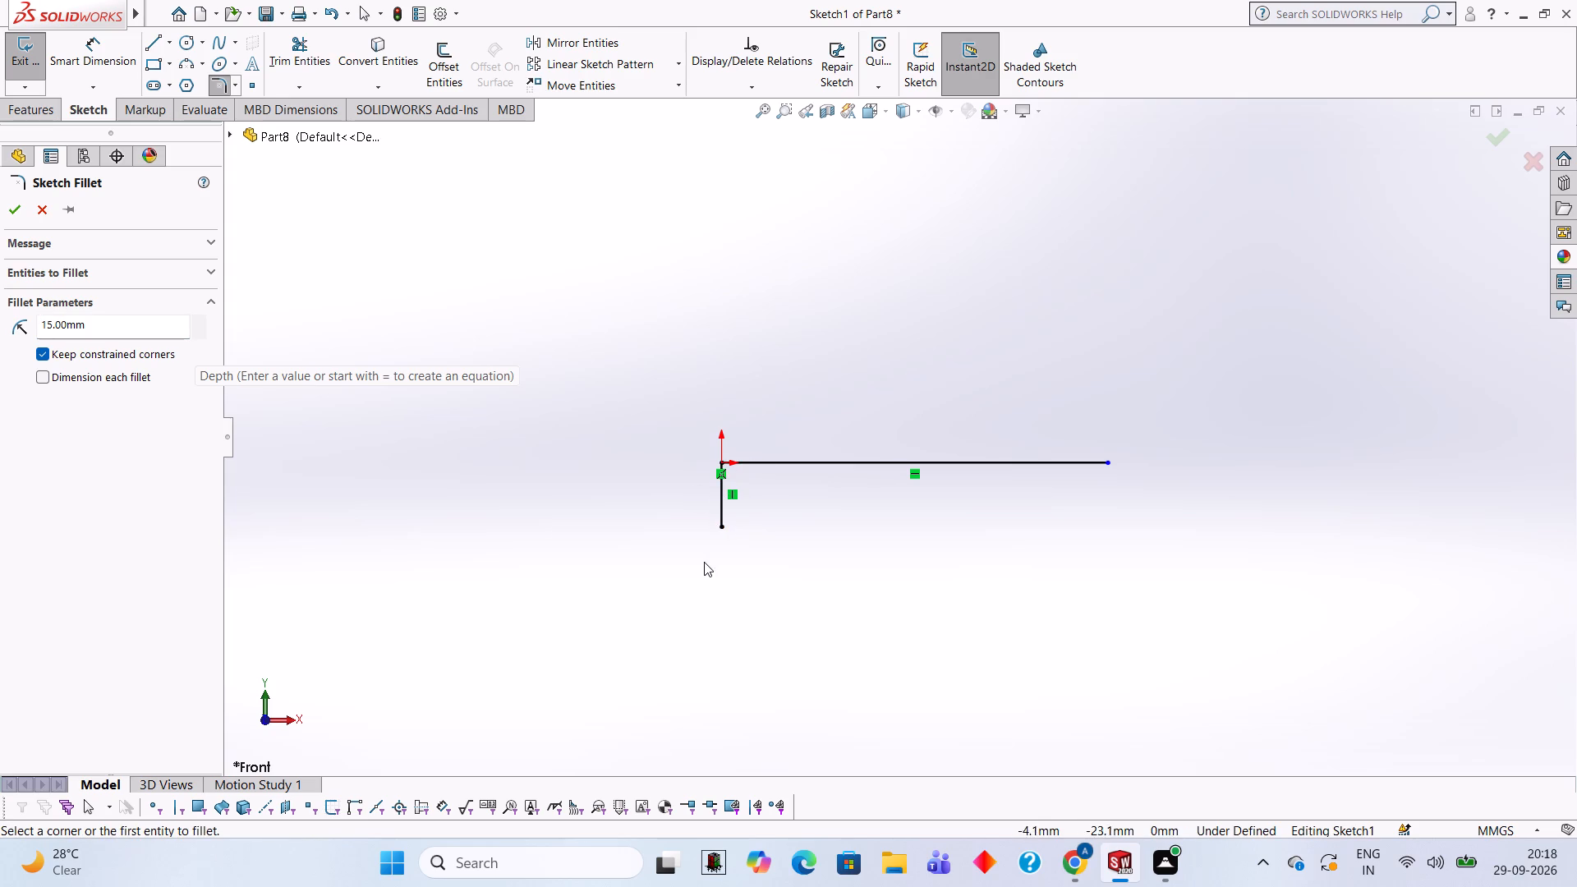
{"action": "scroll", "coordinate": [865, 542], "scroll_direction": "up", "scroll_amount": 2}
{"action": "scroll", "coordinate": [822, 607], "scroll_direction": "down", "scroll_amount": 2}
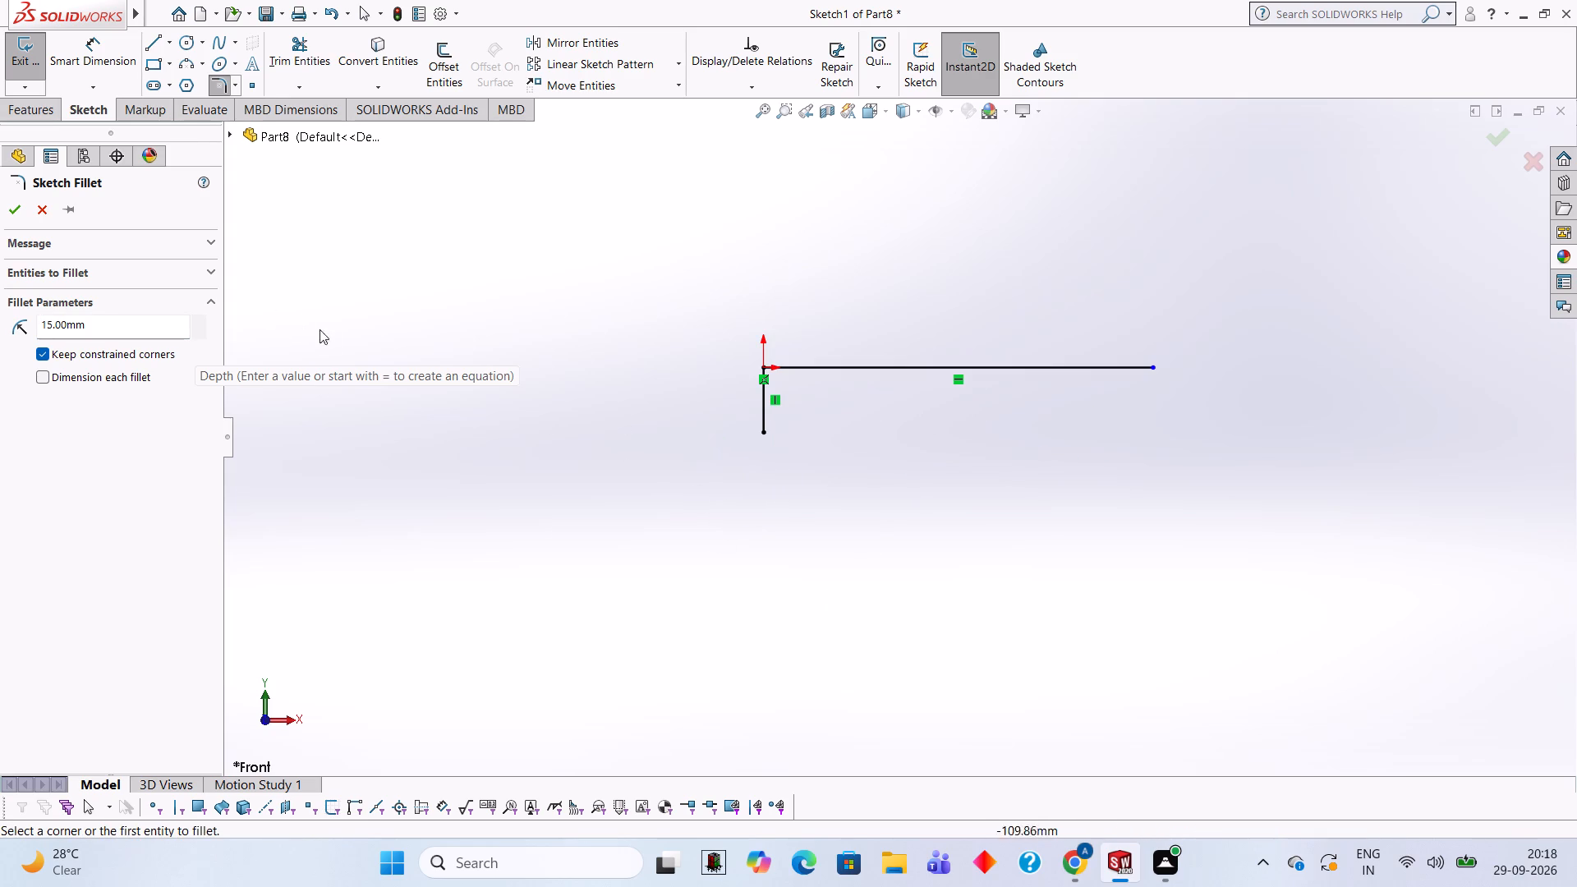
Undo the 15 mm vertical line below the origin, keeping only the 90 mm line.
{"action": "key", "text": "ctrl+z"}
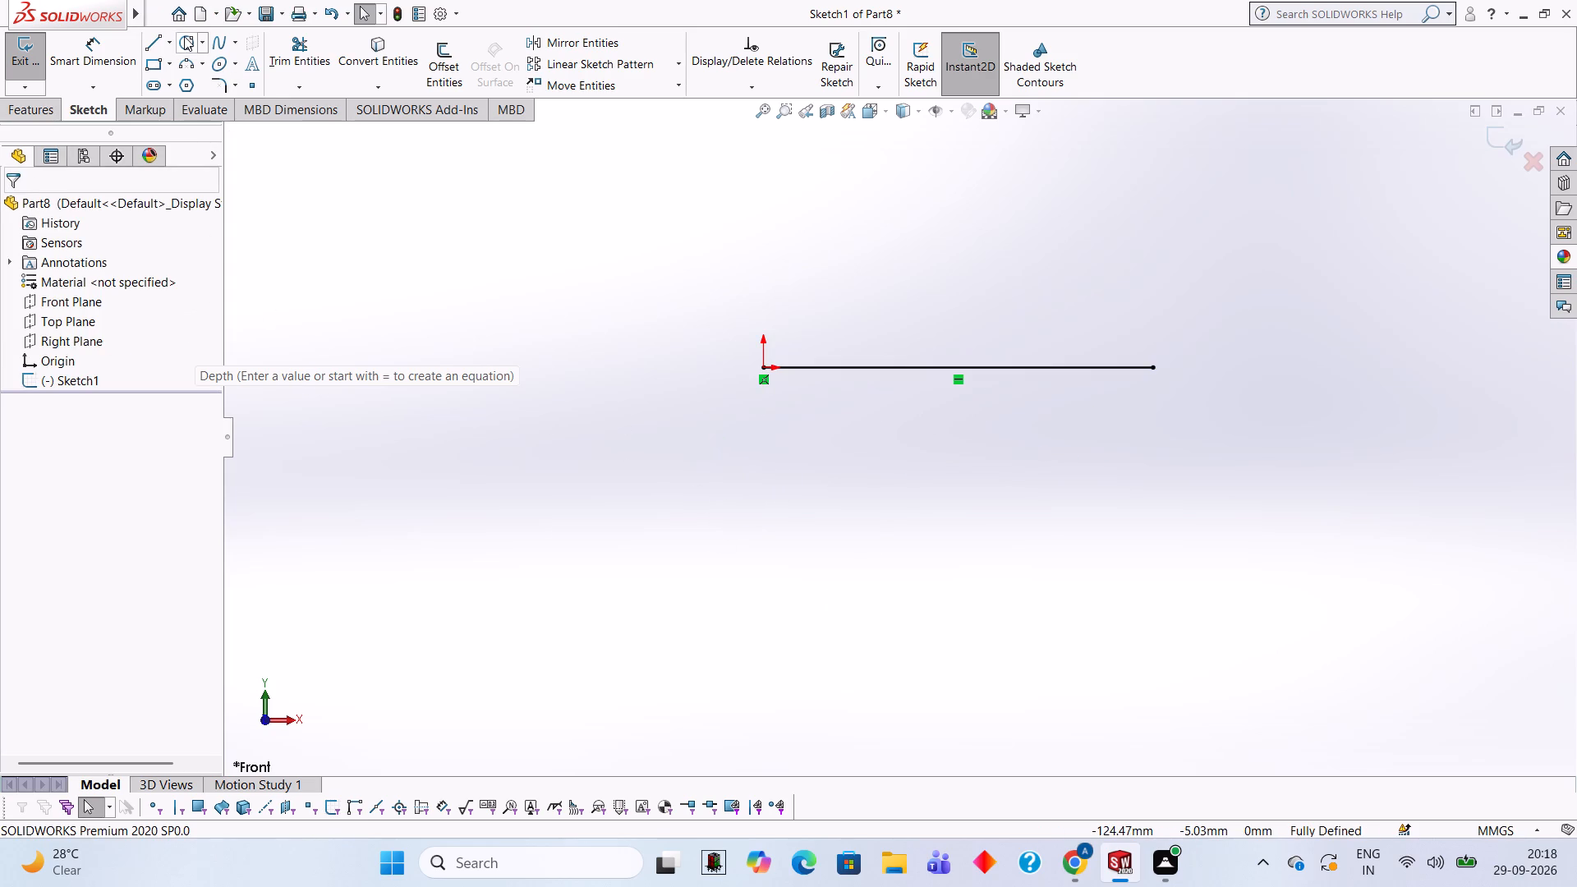
Draw a 50 mm vertical line downward from the origin.
{"action": "left_click", "coordinate": [164, 37]}
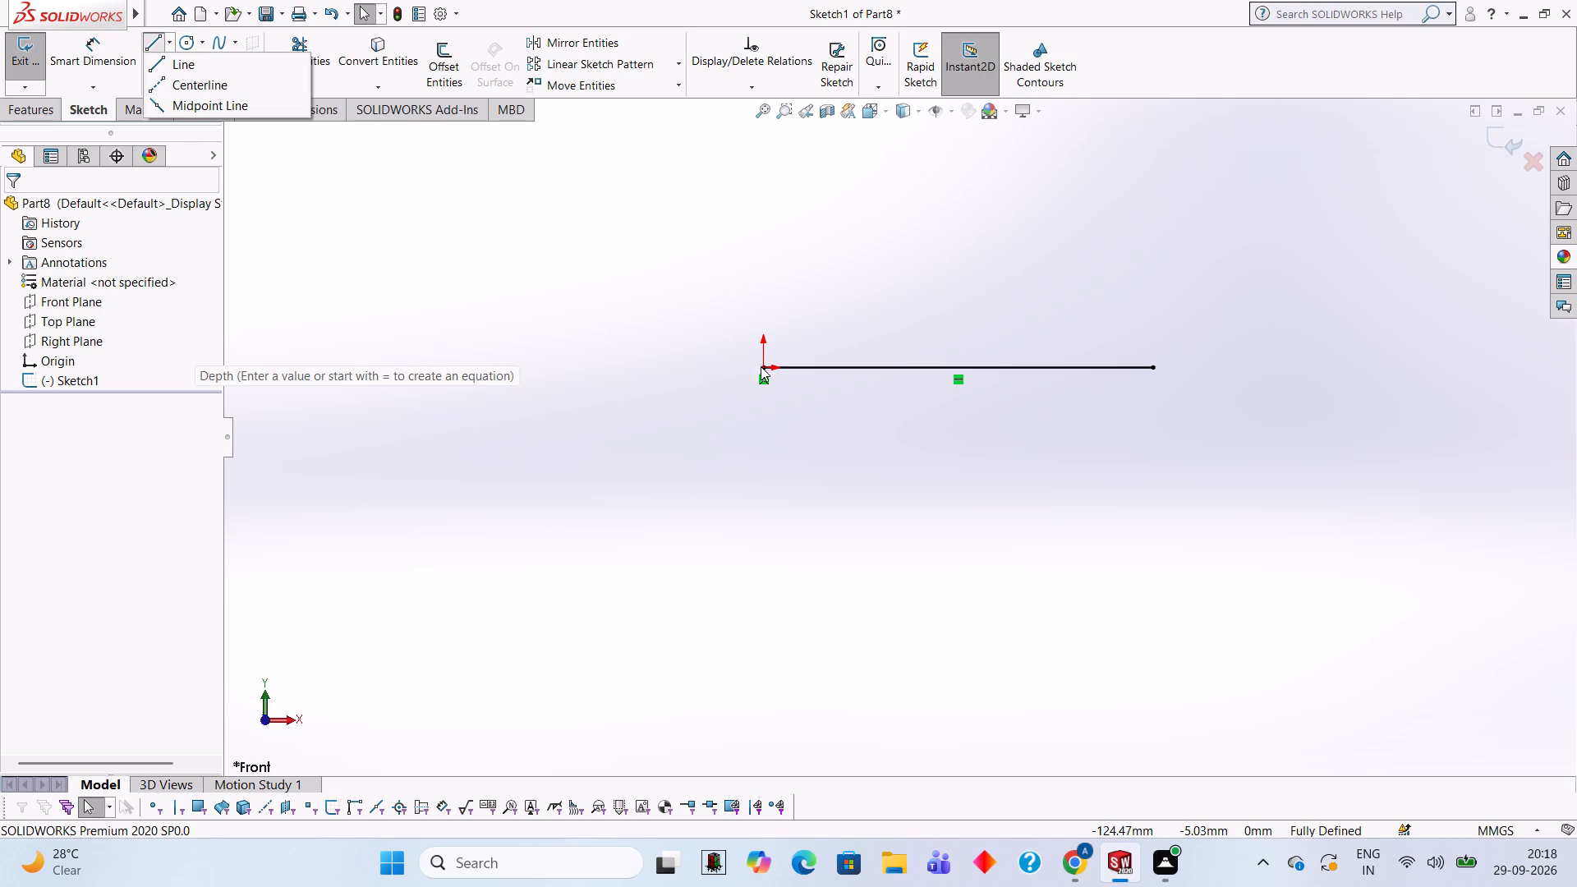
{"action": "left_click", "coordinate": [155, 47]}
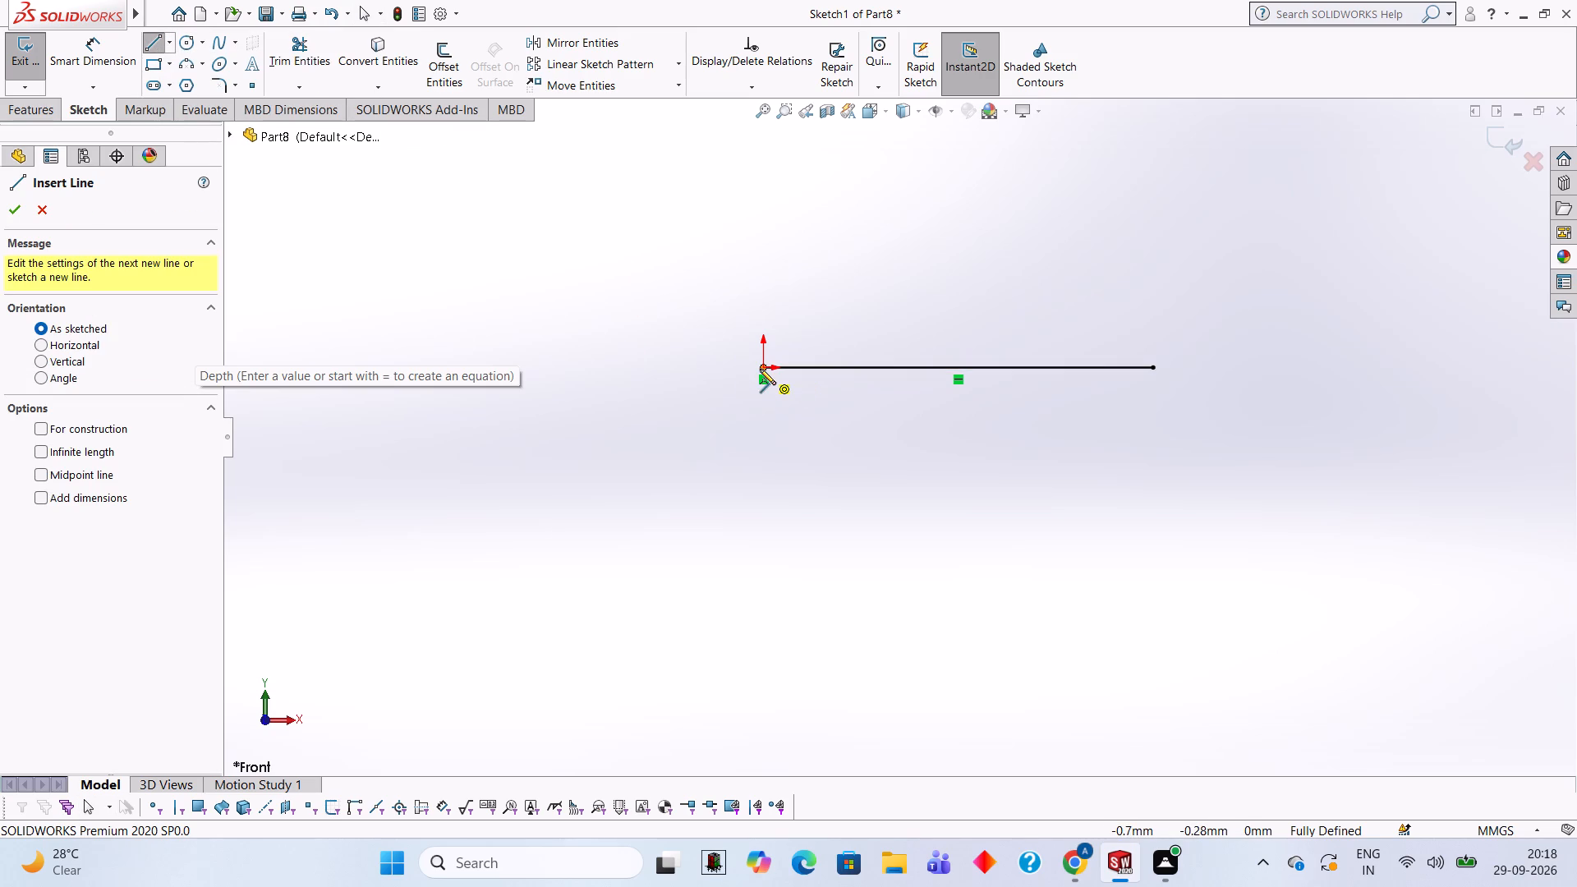
{"action": "left_click", "coordinate": [761, 369]}
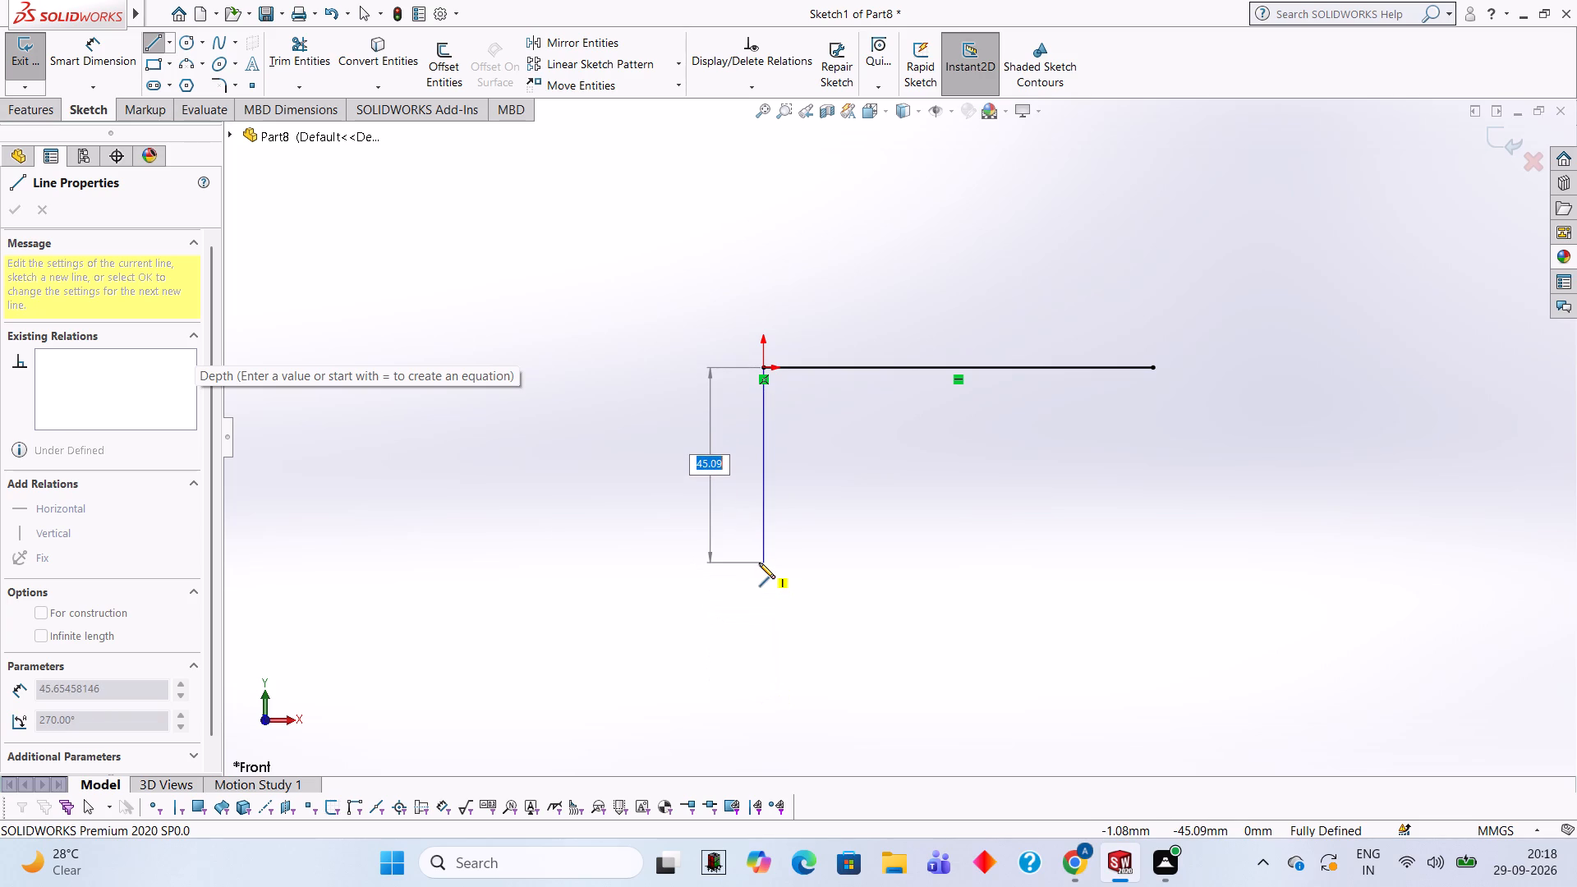
{"action": "type", "text": "50"}
{"action": "key", "text": "Return"}
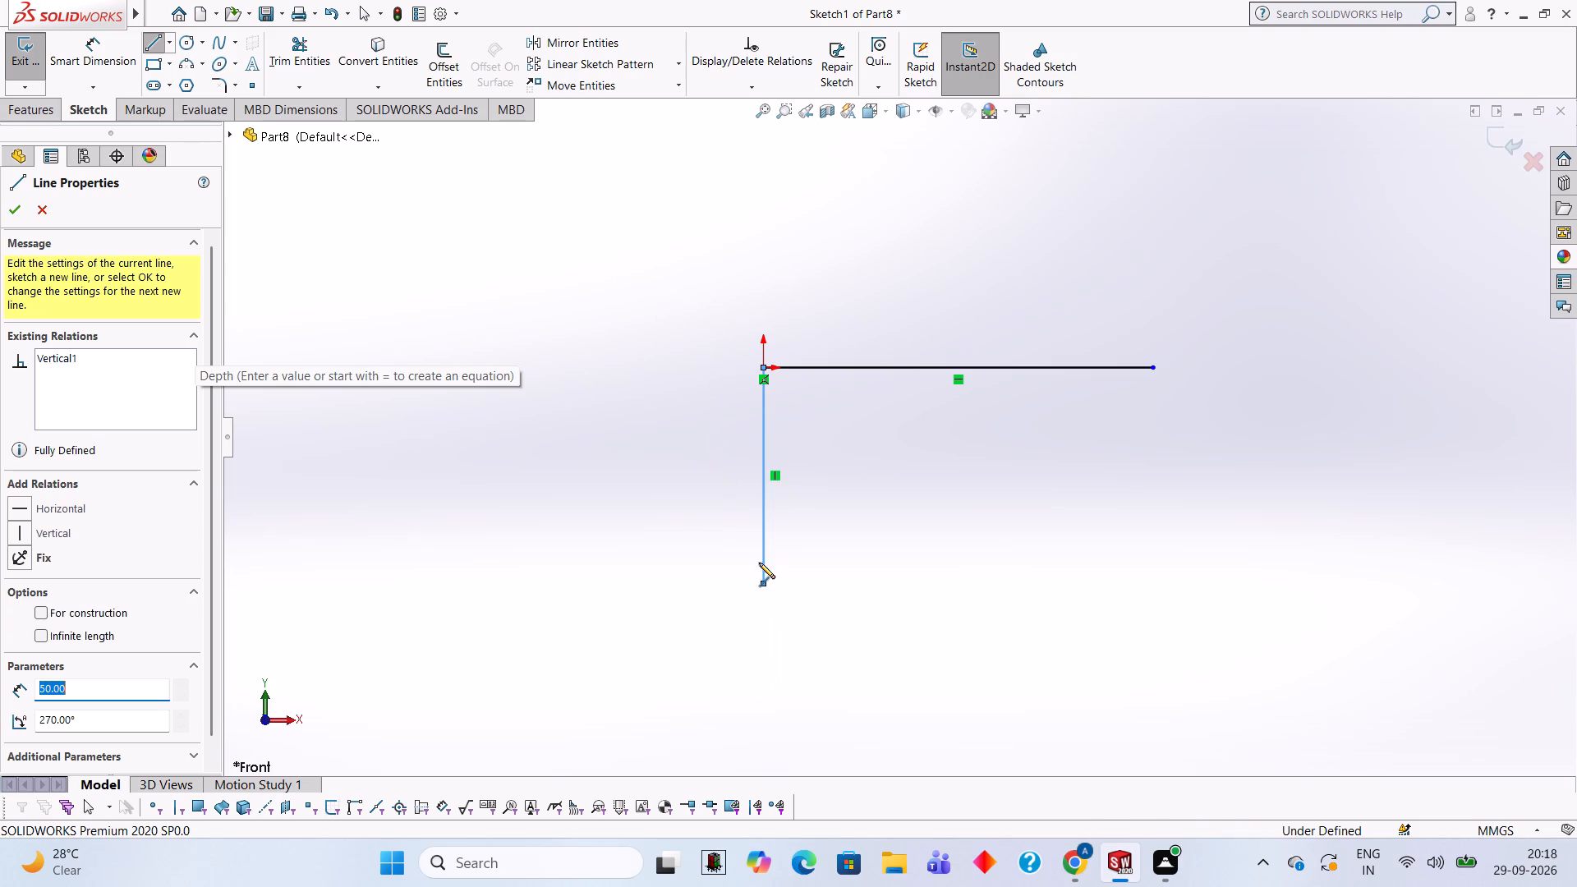
{"action": "key", "text": "Escape"}
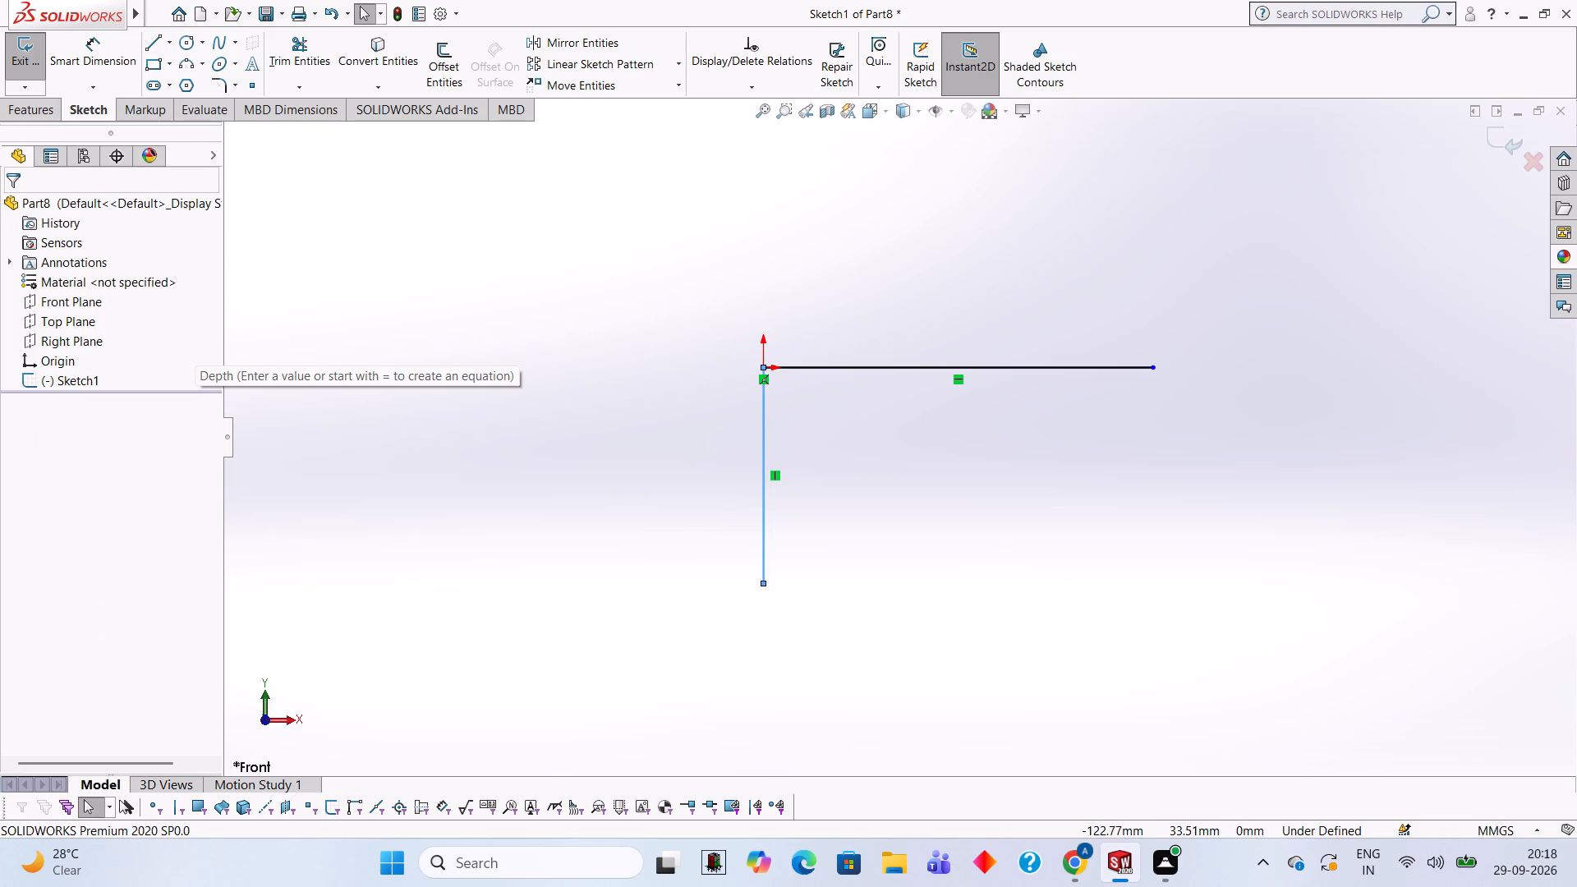
Apply a 15 mm sketch fillet to the corner between the 90 mm top line and the 50 mm vertical line.
{"action": "left_click", "coordinate": [216, 82]}
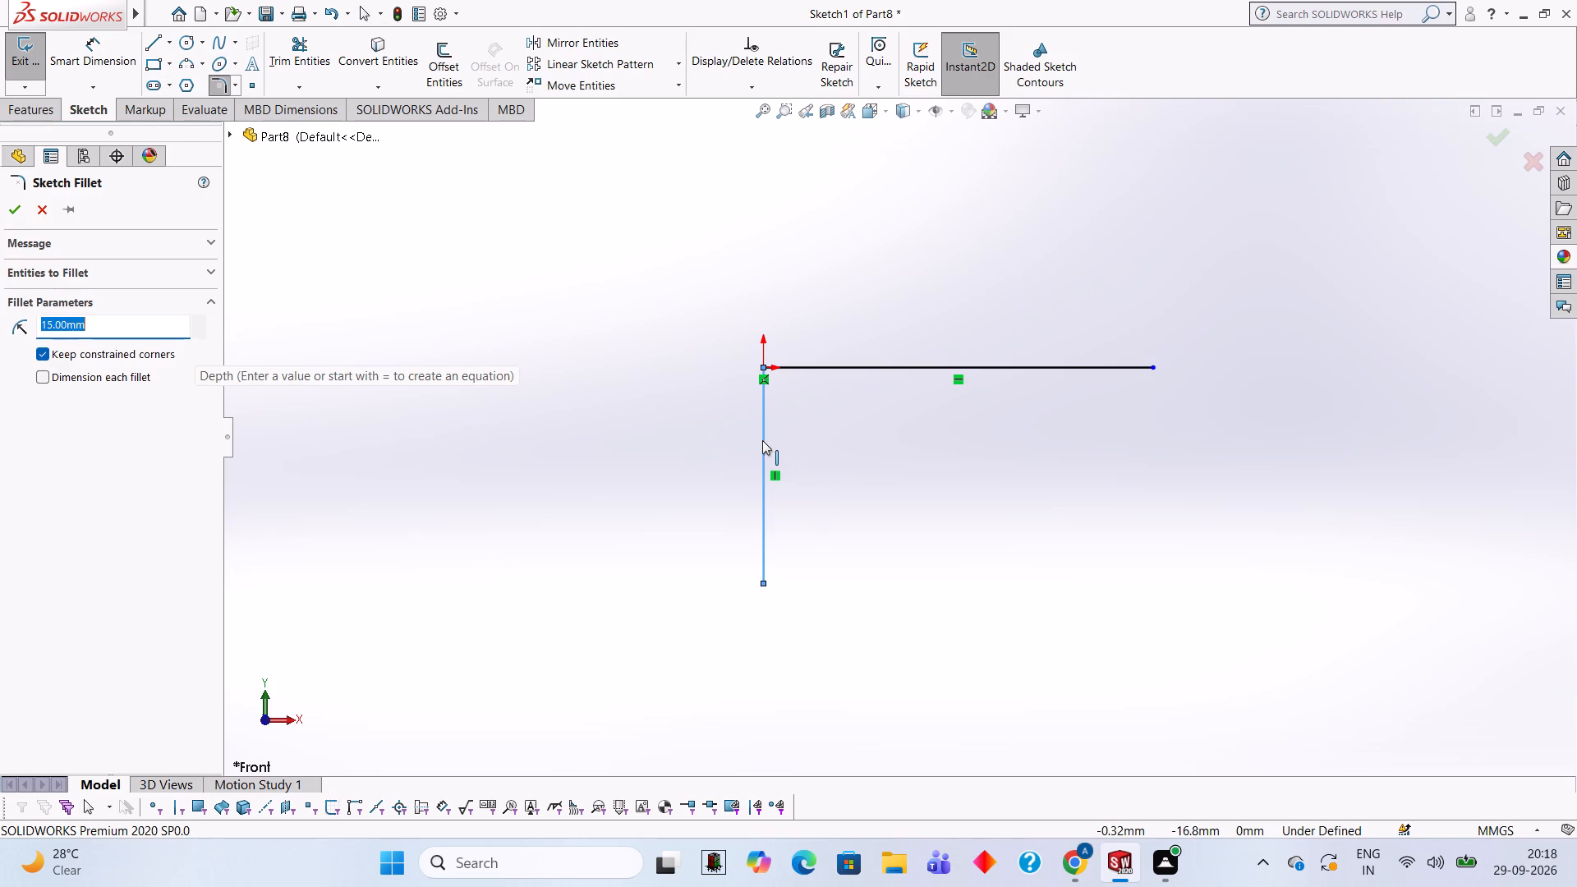
{"action": "left_click", "coordinate": [839, 365]}
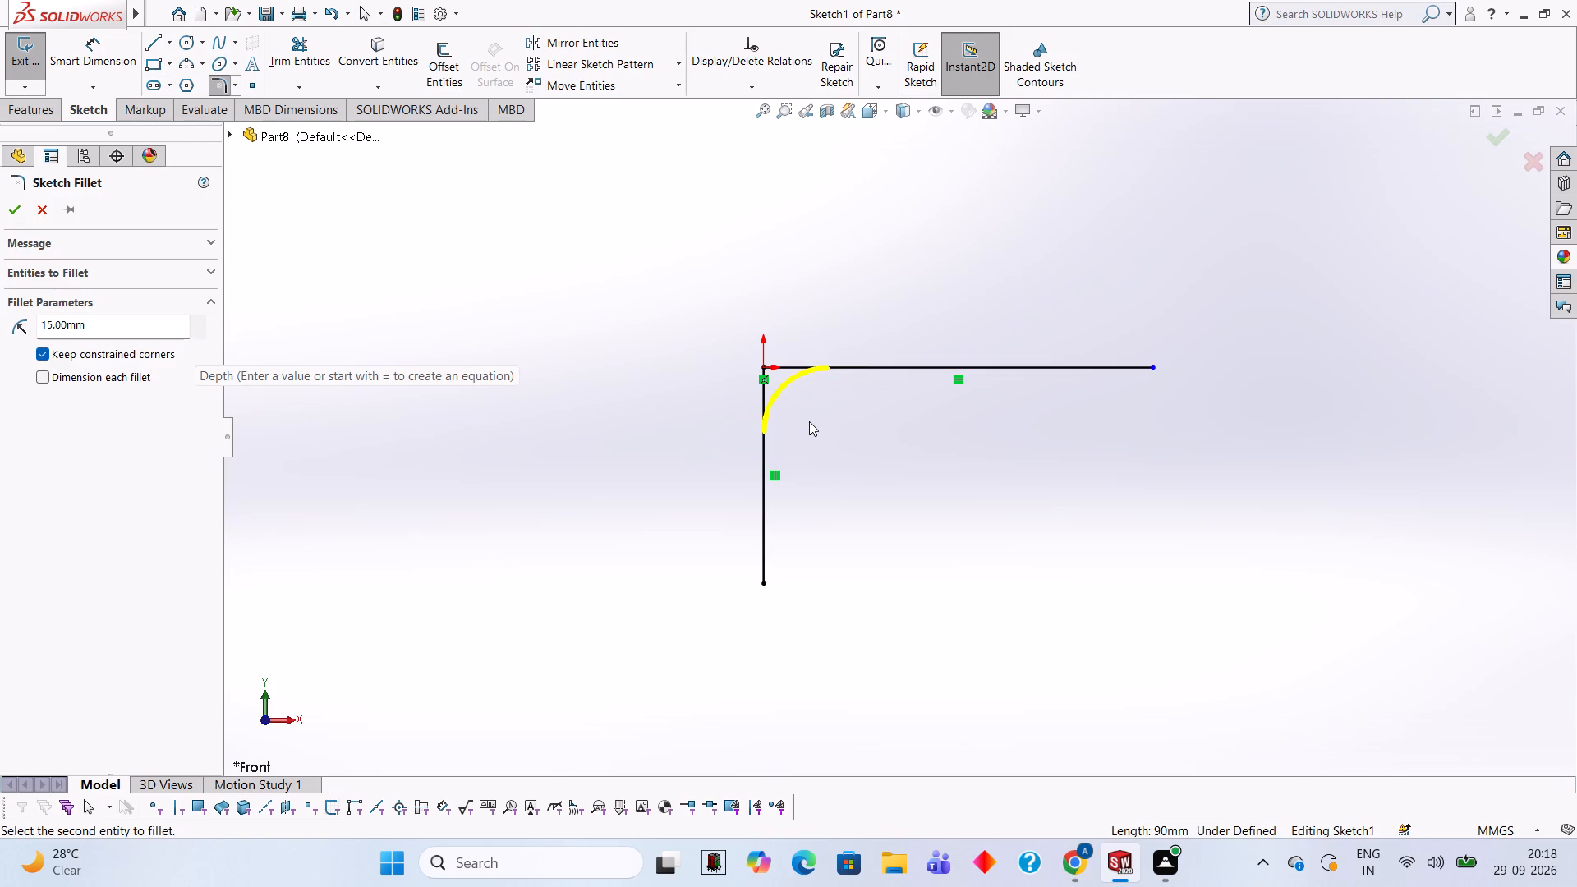
{"action": "key", "text": "Return"}
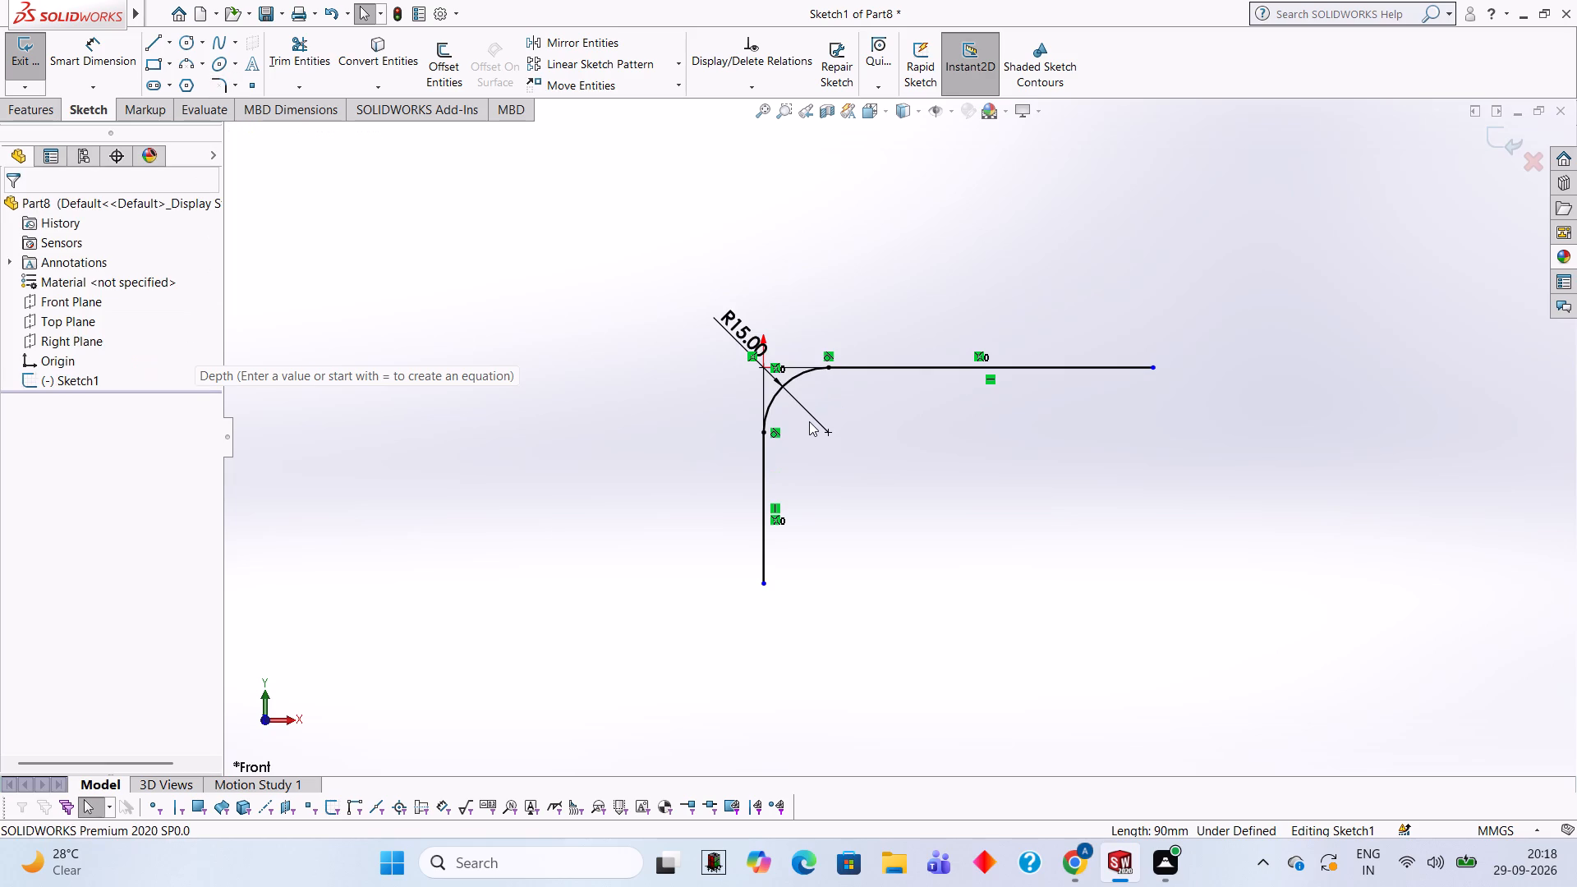
{"action": "key", "text": "Escape"}
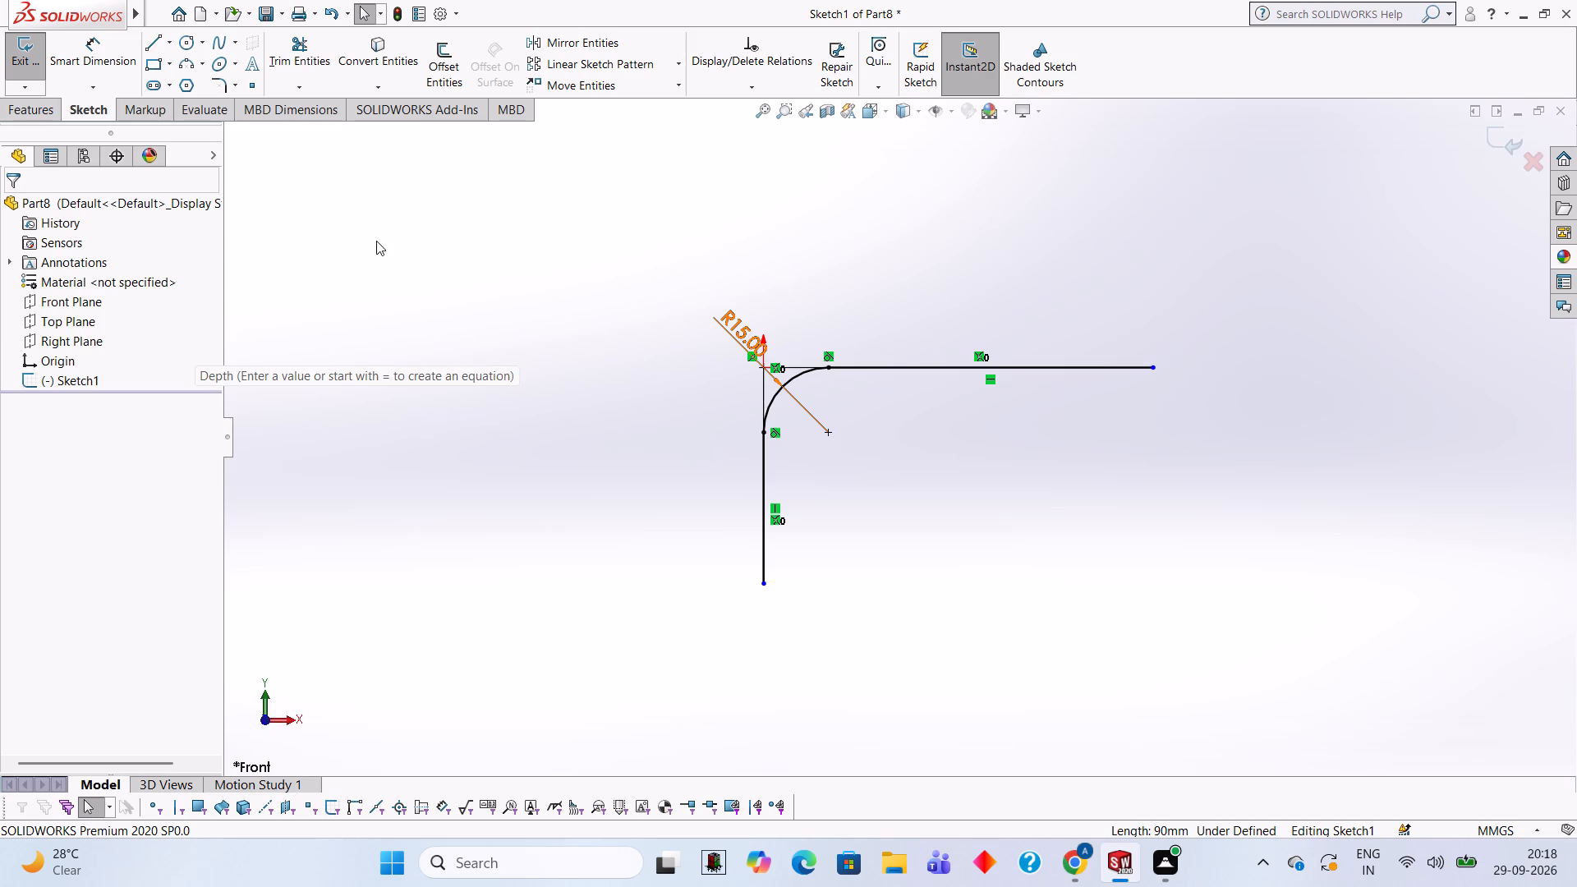
Draw a 75 mm horizontal line from the fillet's centre to the point directly below the top line's right end.
{"action": "scroll", "coordinate": [1114, 512], "scroll_direction": "up", "scroll_amount": 1}
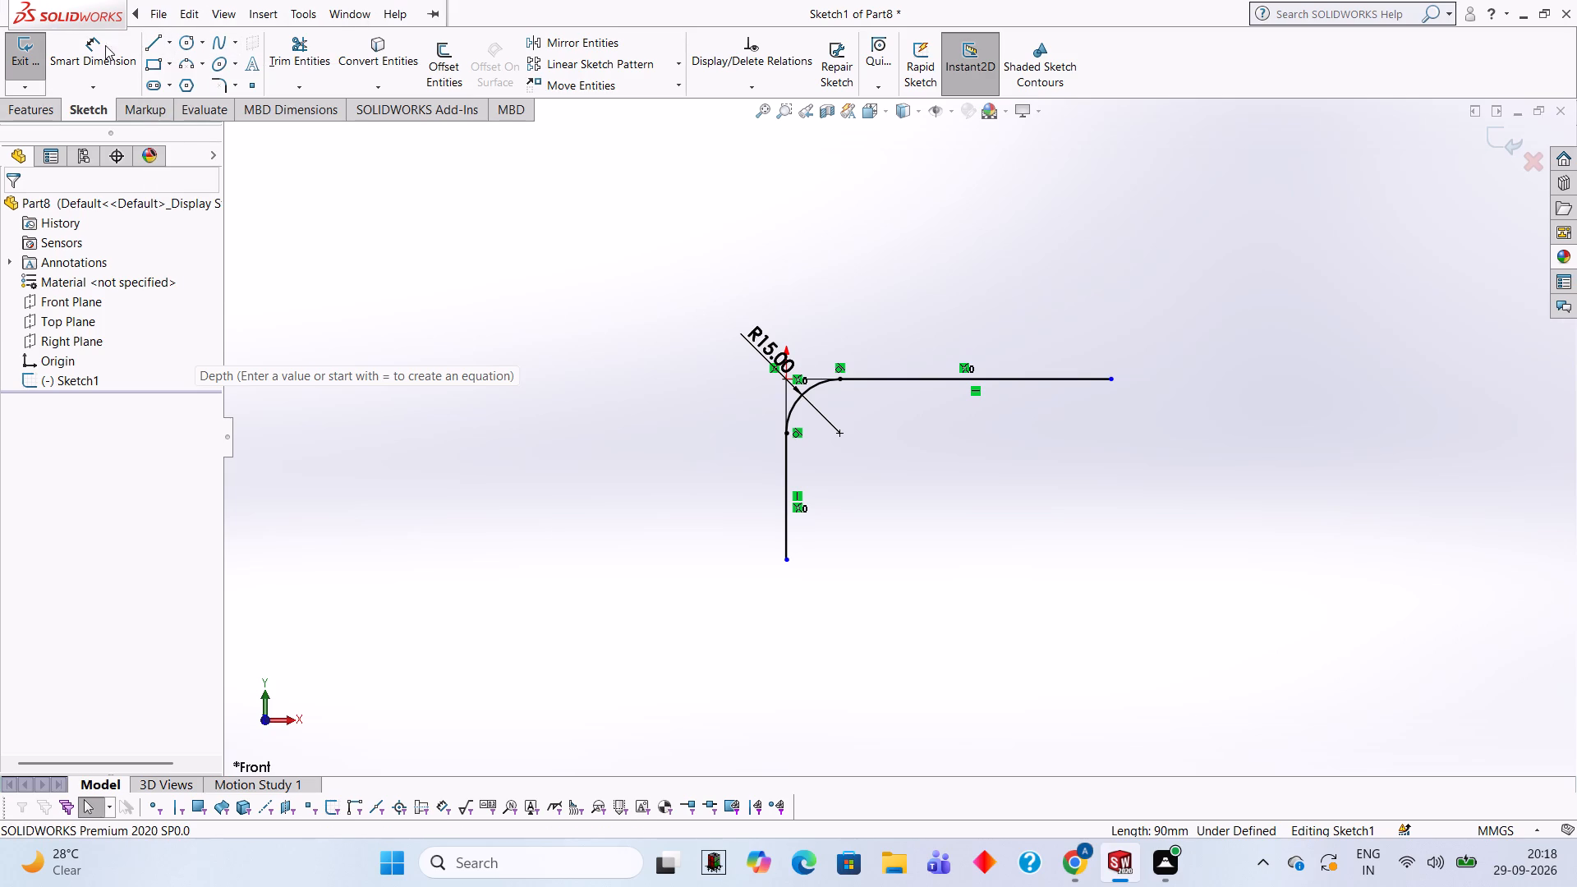
{"action": "left_click", "coordinate": [155, 43]}
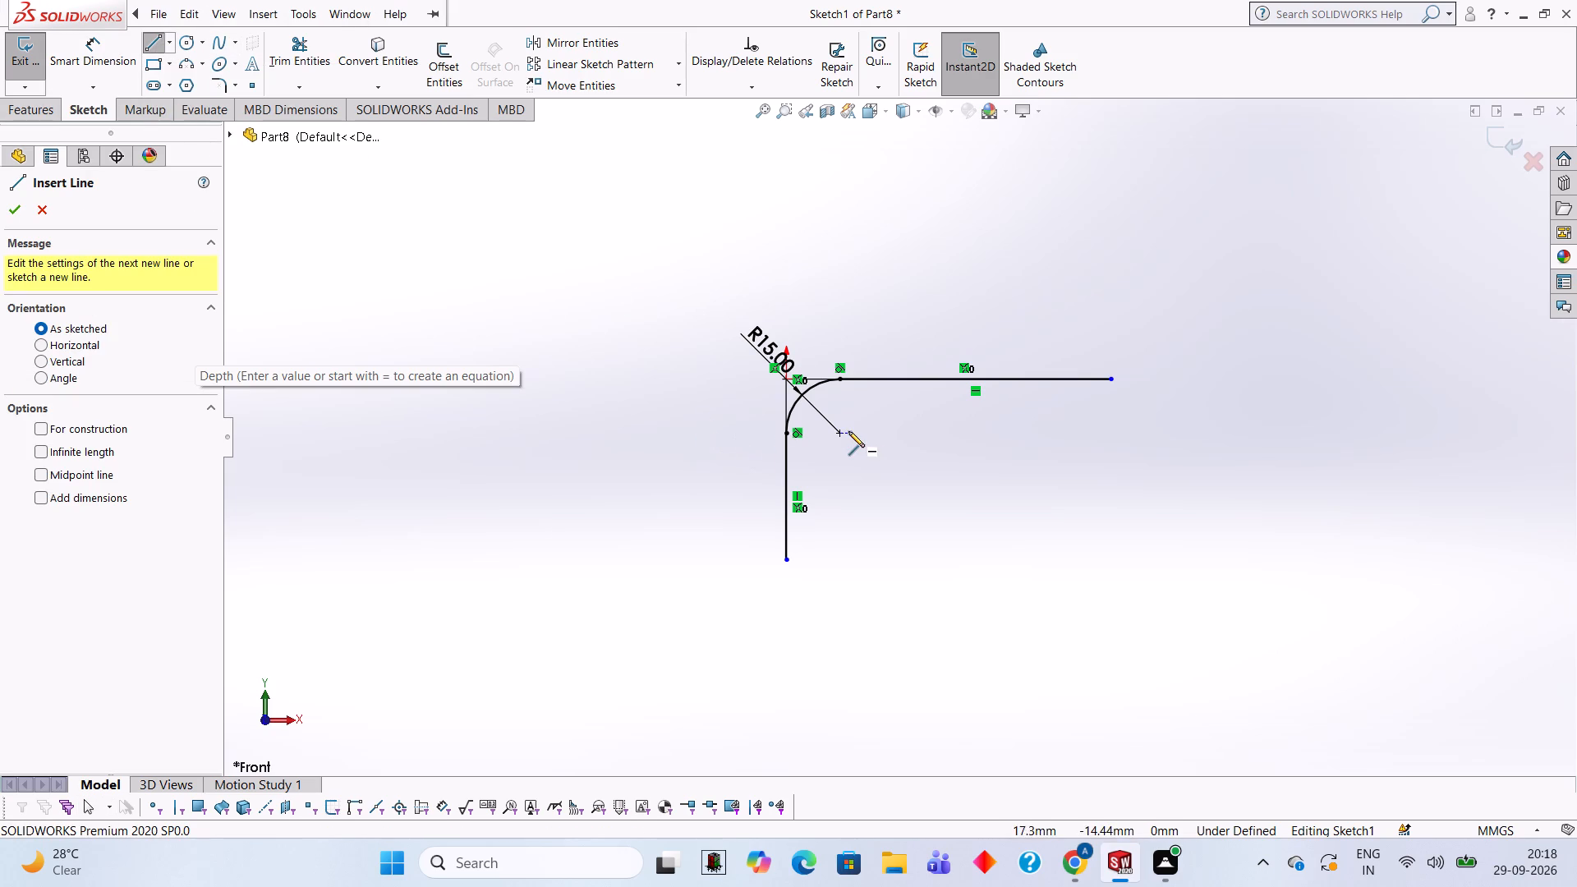
{"action": "left_click", "coordinate": [839, 432]}
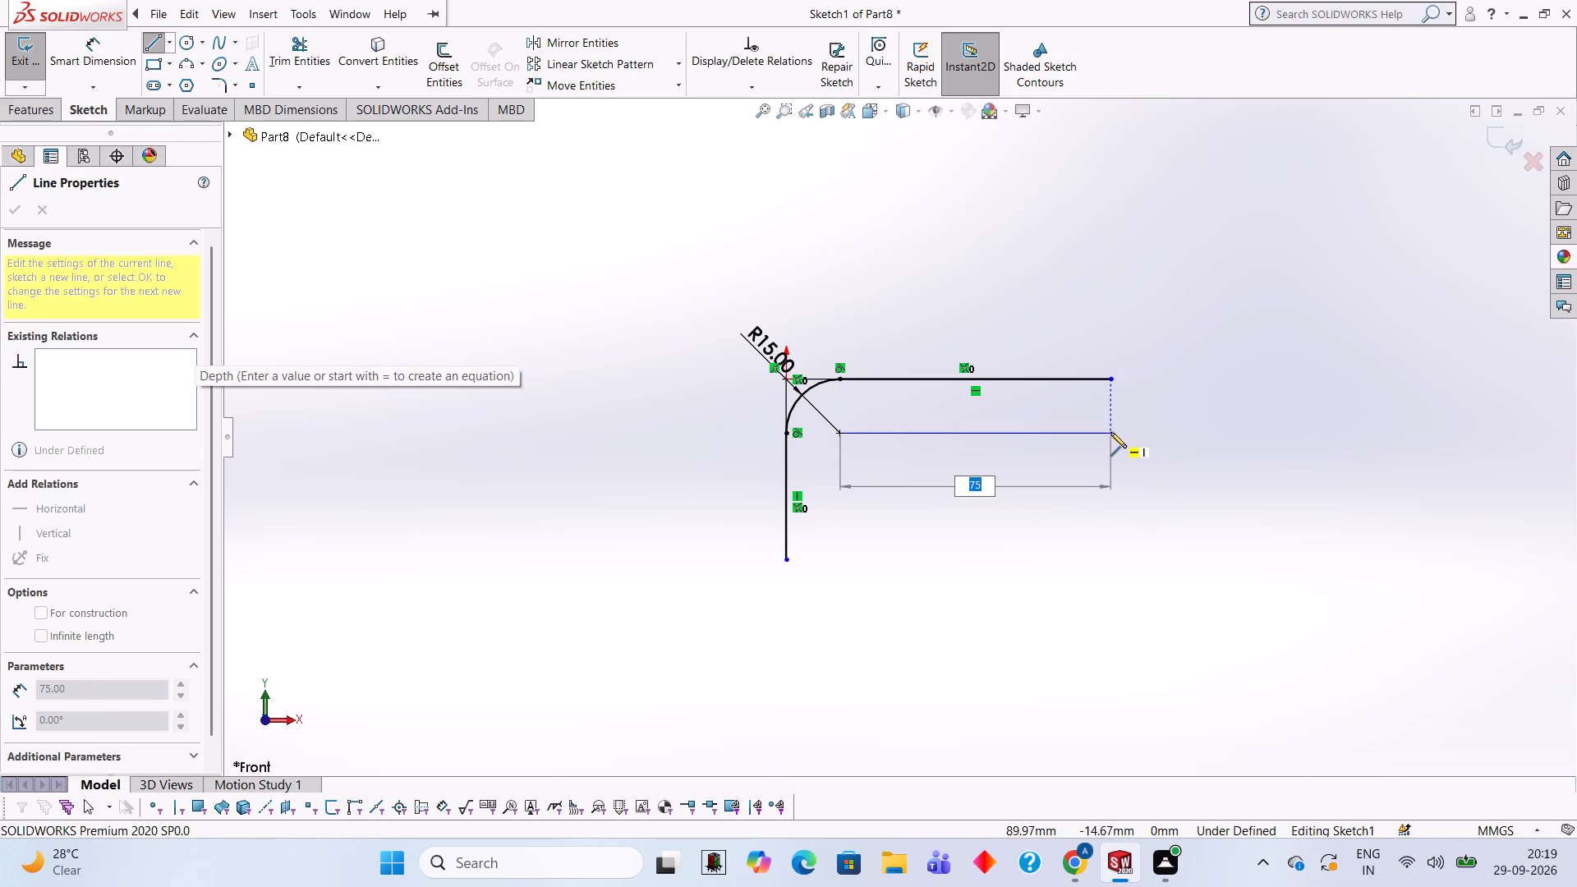
{"action": "left_click", "coordinate": [1110, 432]}
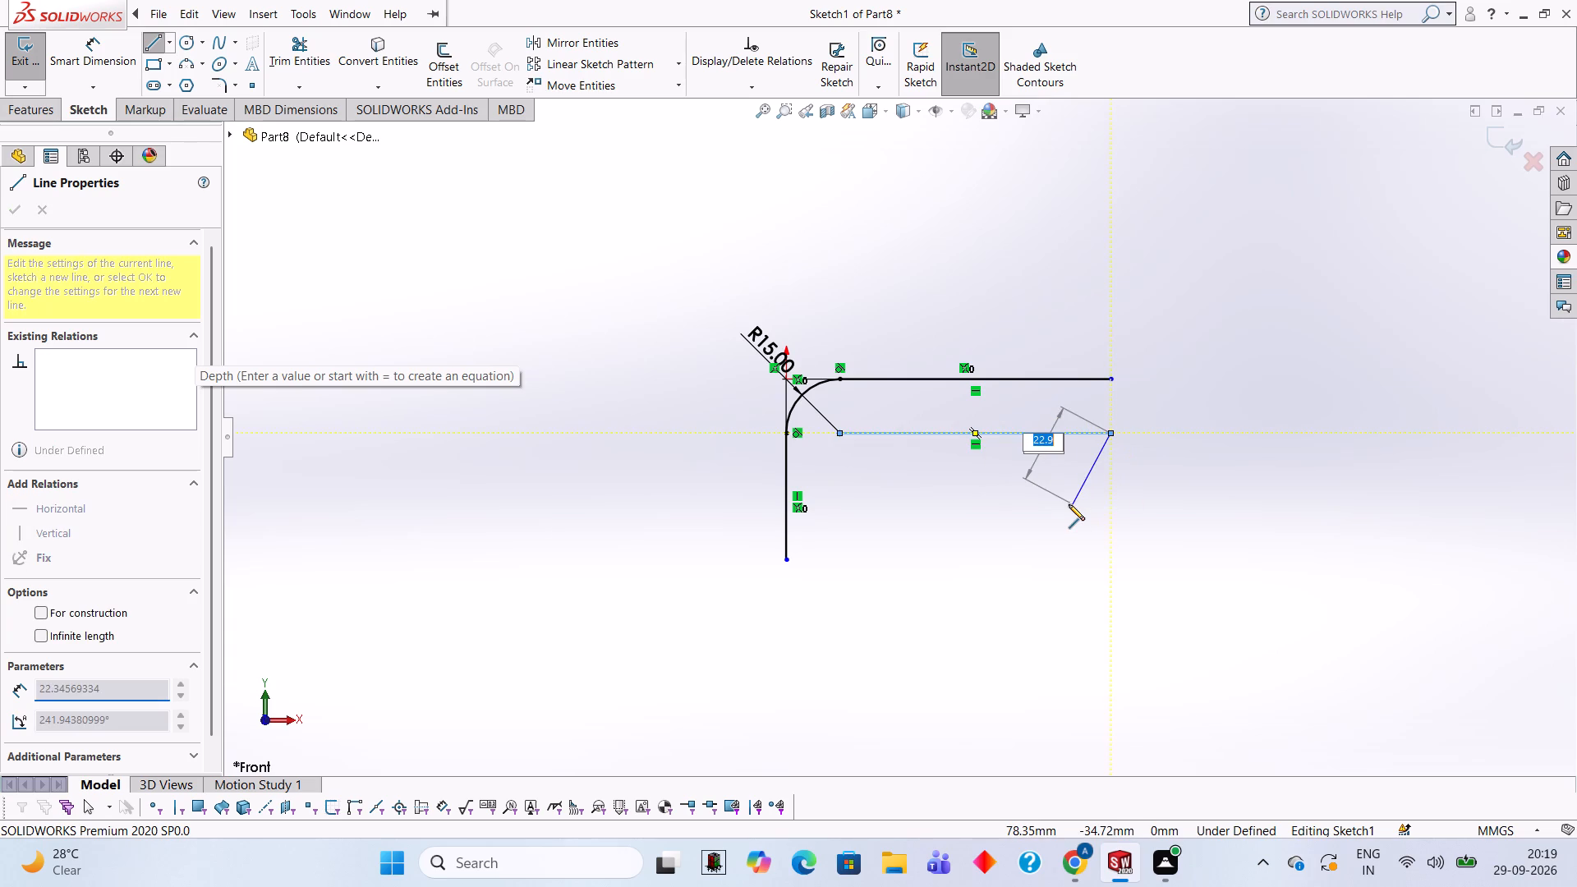
{"action": "key", "text": "Escape"}
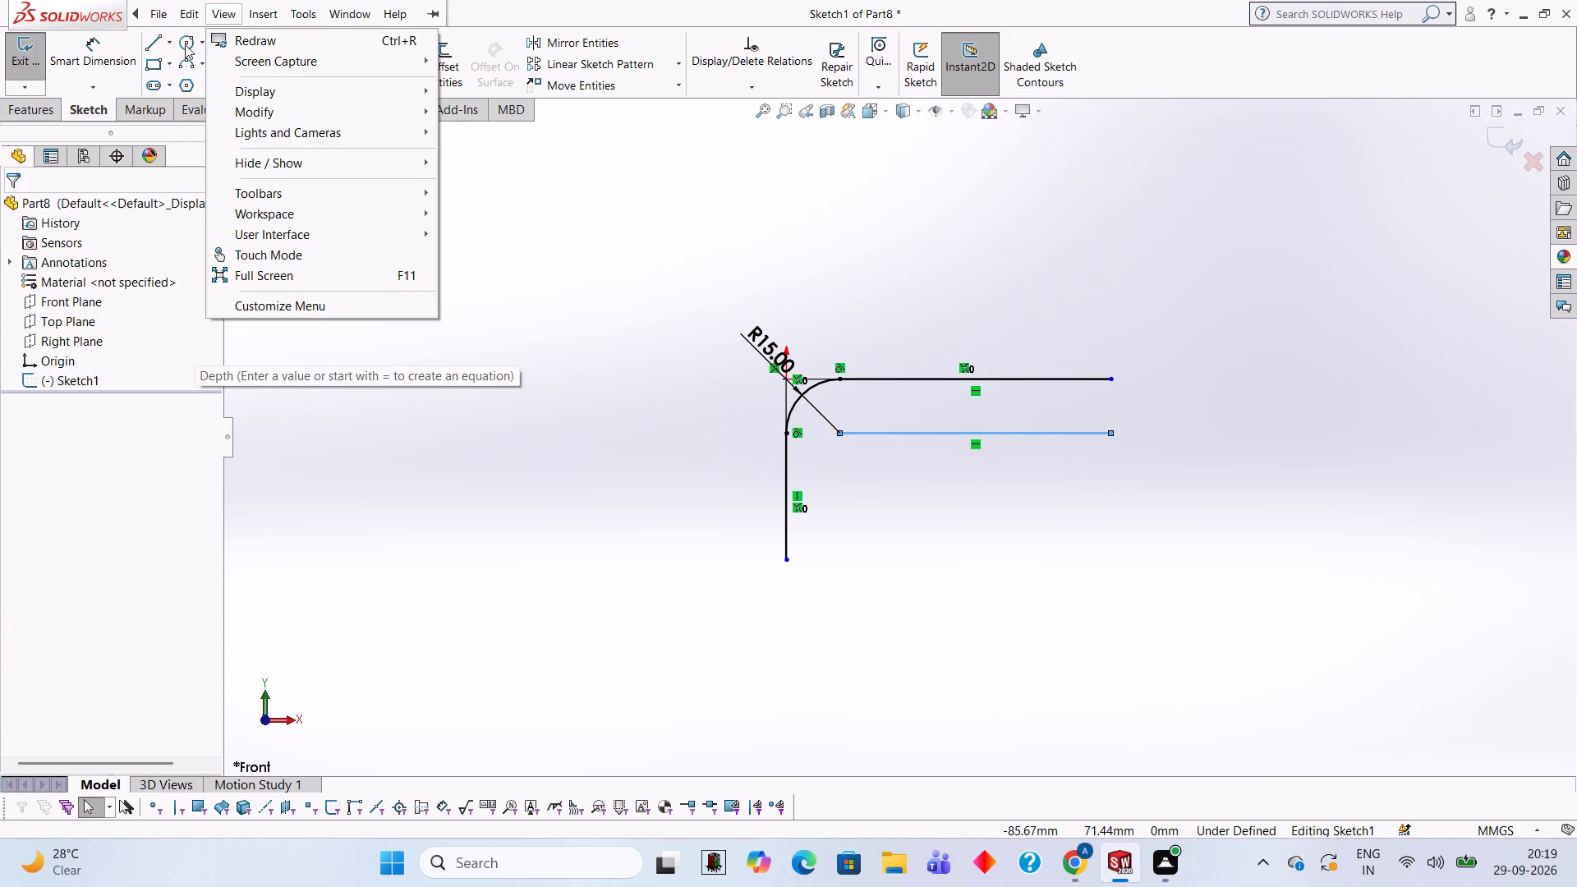
Draw a 30 mm diameter circle centred on the right end of the 75 mm horizontal line.
{"action": "left_click", "coordinate": [186, 39]}
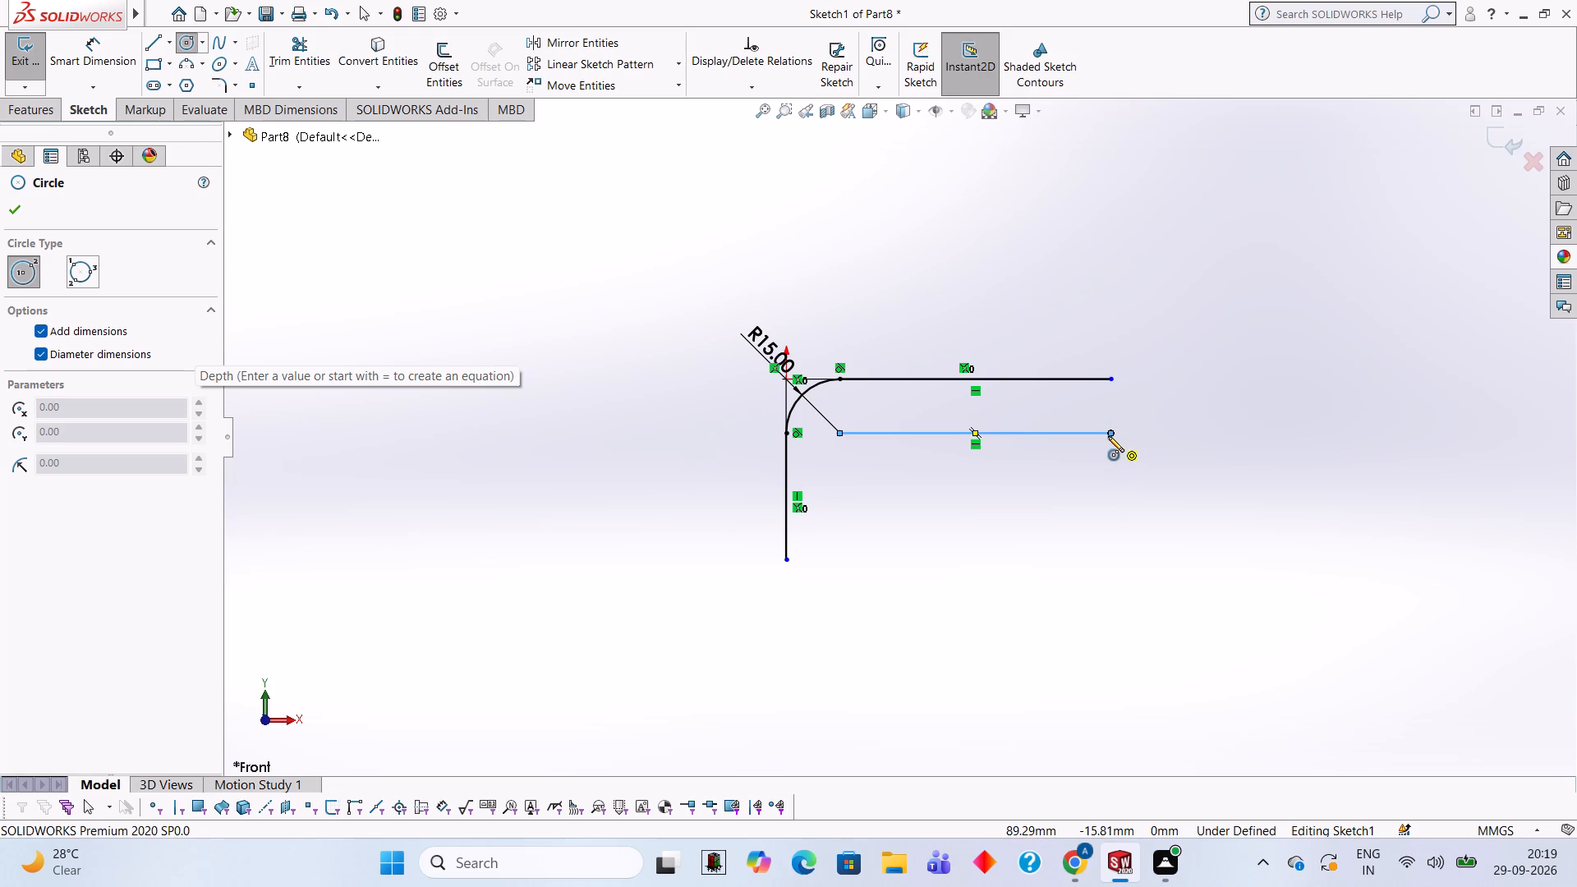
{"action": "left_click", "coordinate": [1109, 433]}
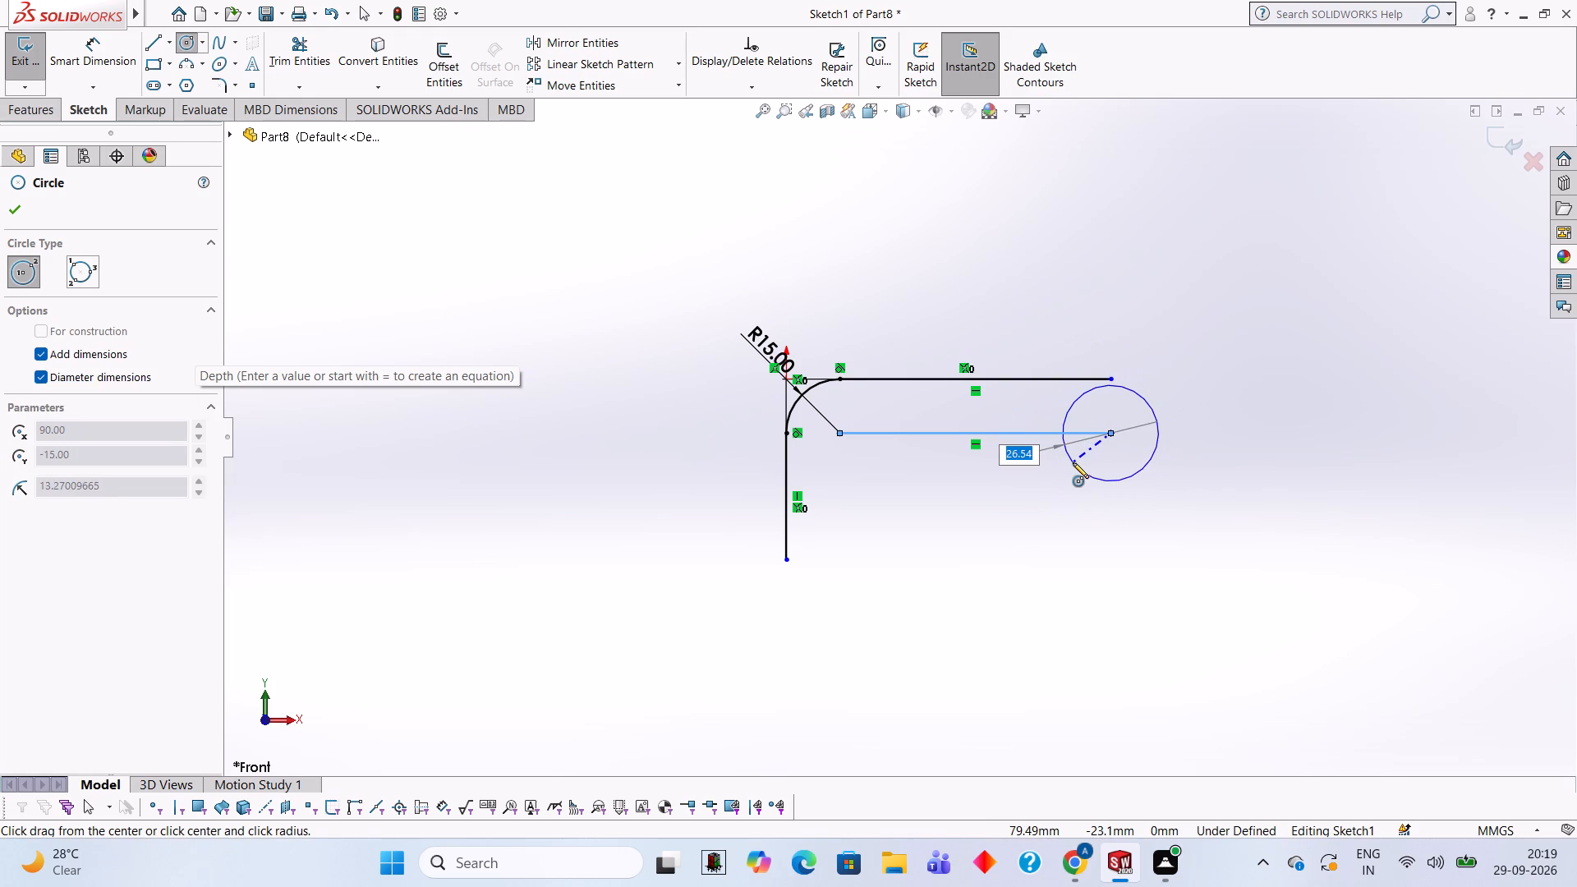
{"action": "type", "text": "30"}
{"action": "key", "text": "Return"}
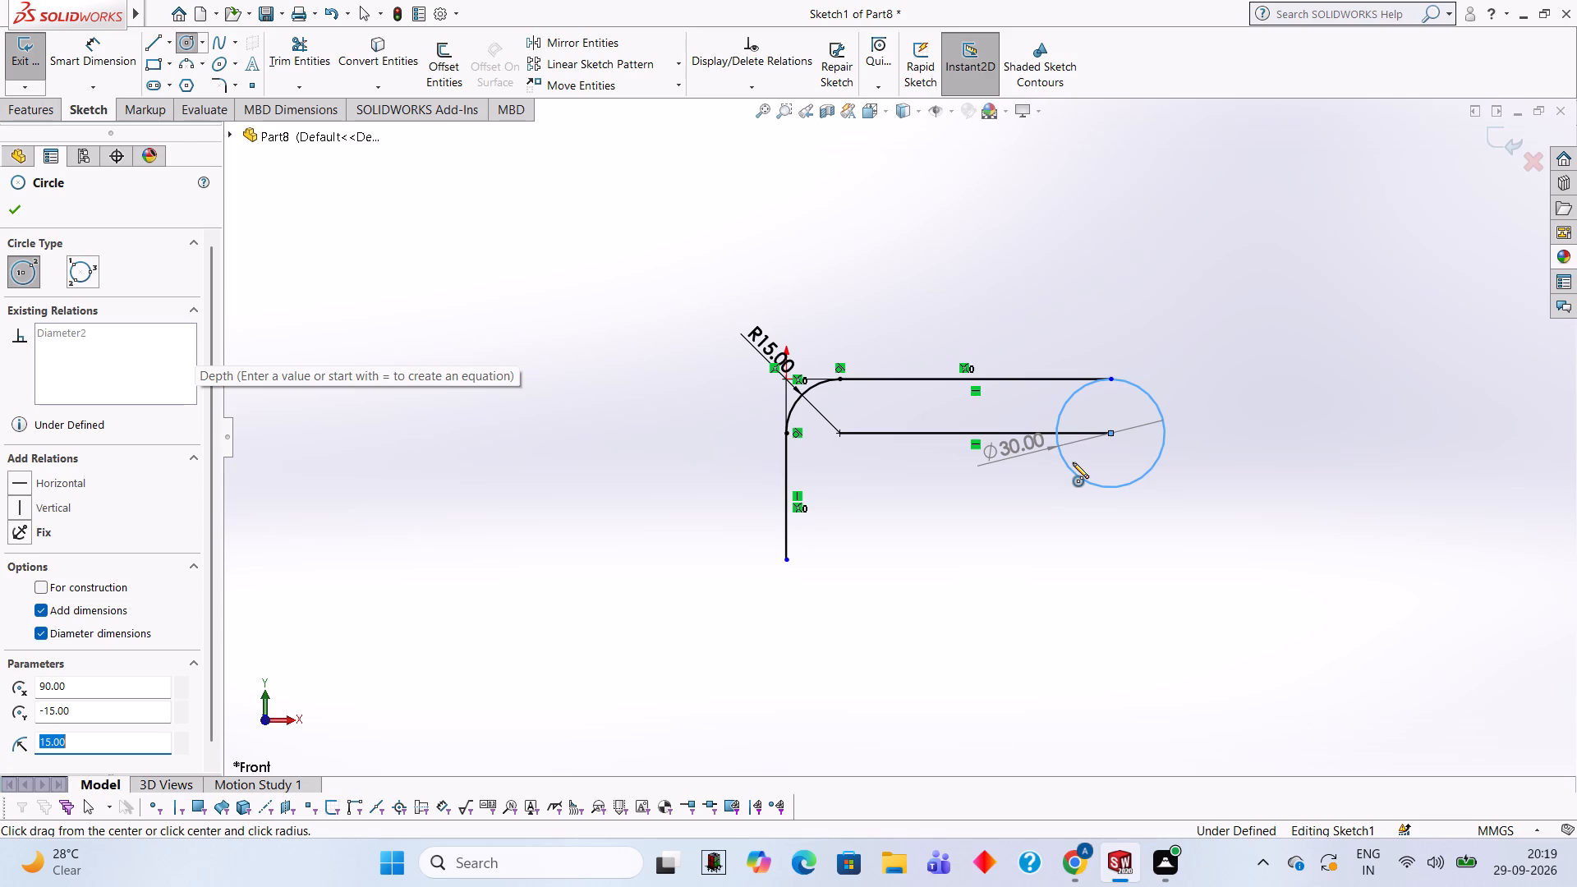
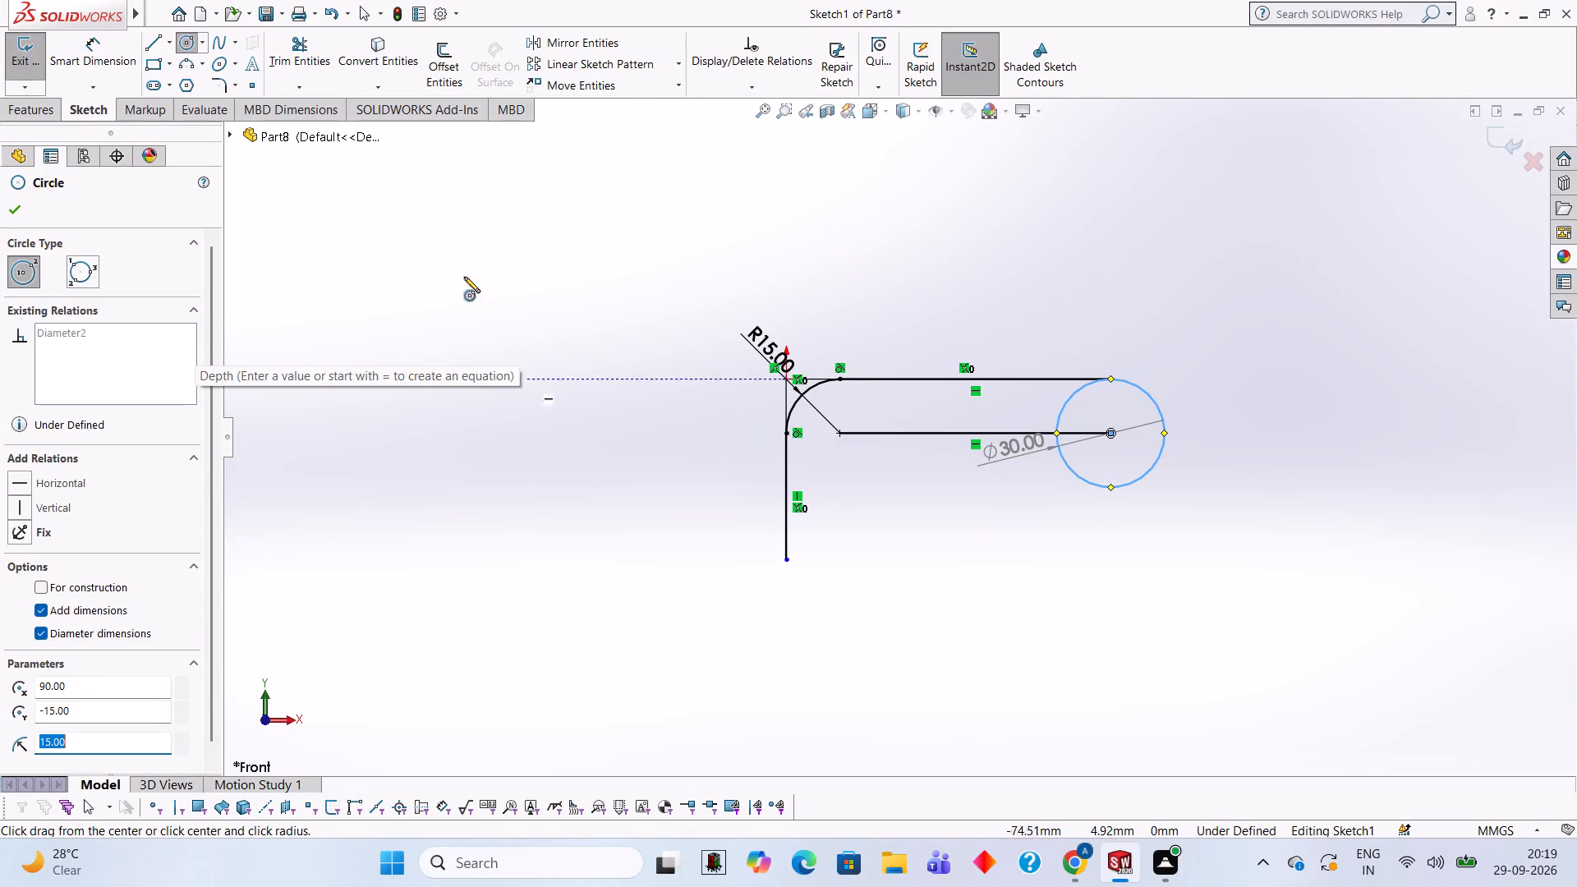
Draw a 40 mm vertical line down from the 30 mm circle's centre, continuing into an 85 mm horizontal line toward the left.
{"action": "left_click", "coordinate": [145, 41]}
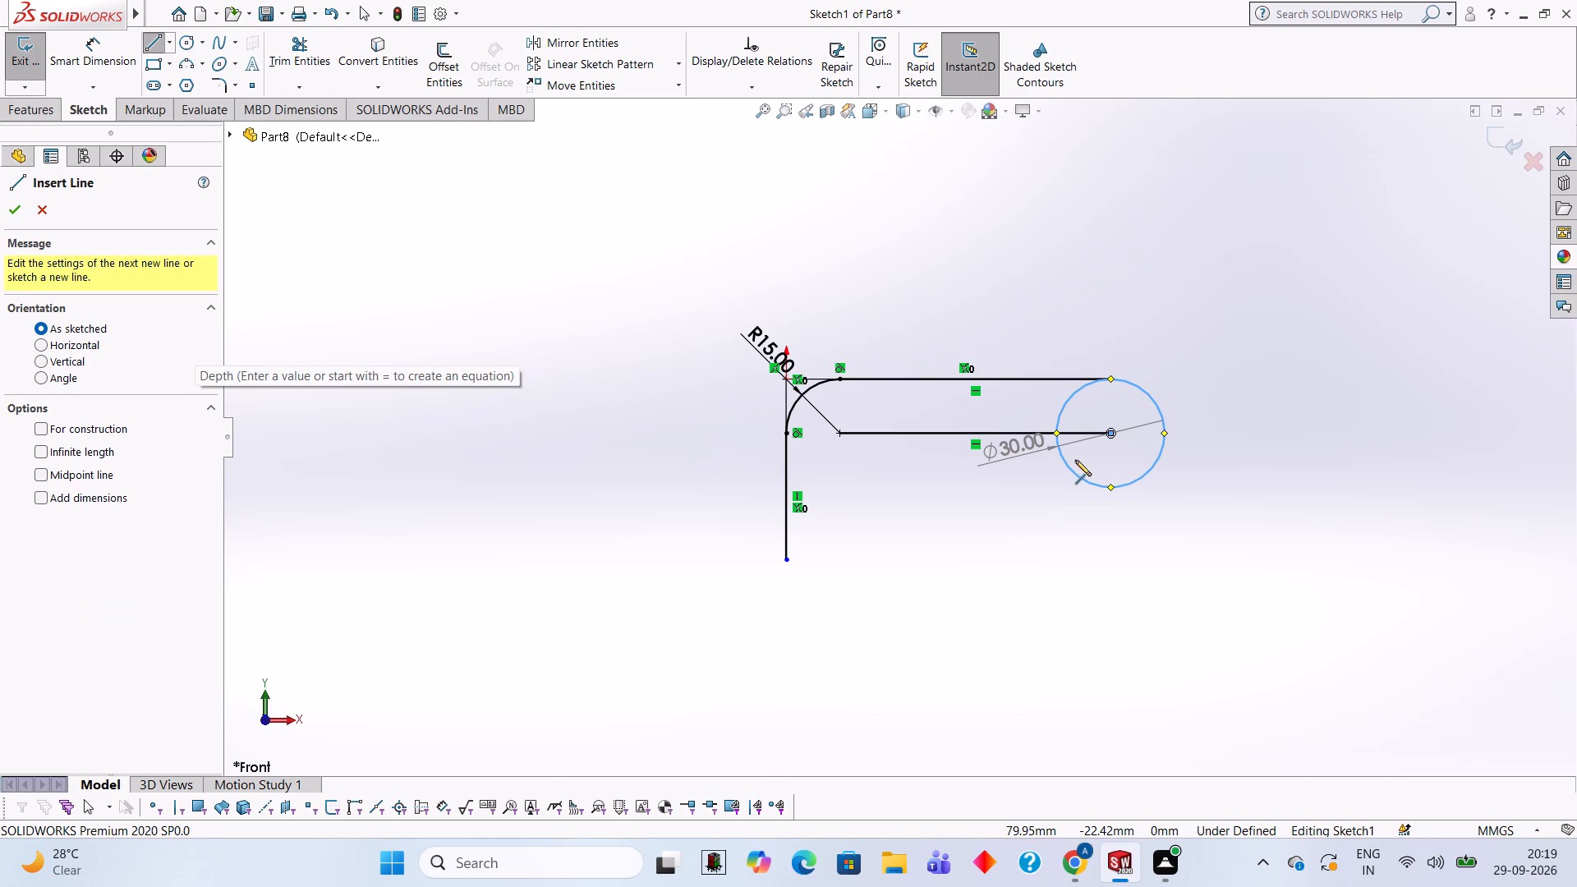
{"action": "left_click", "coordinate": [1109, 434]}
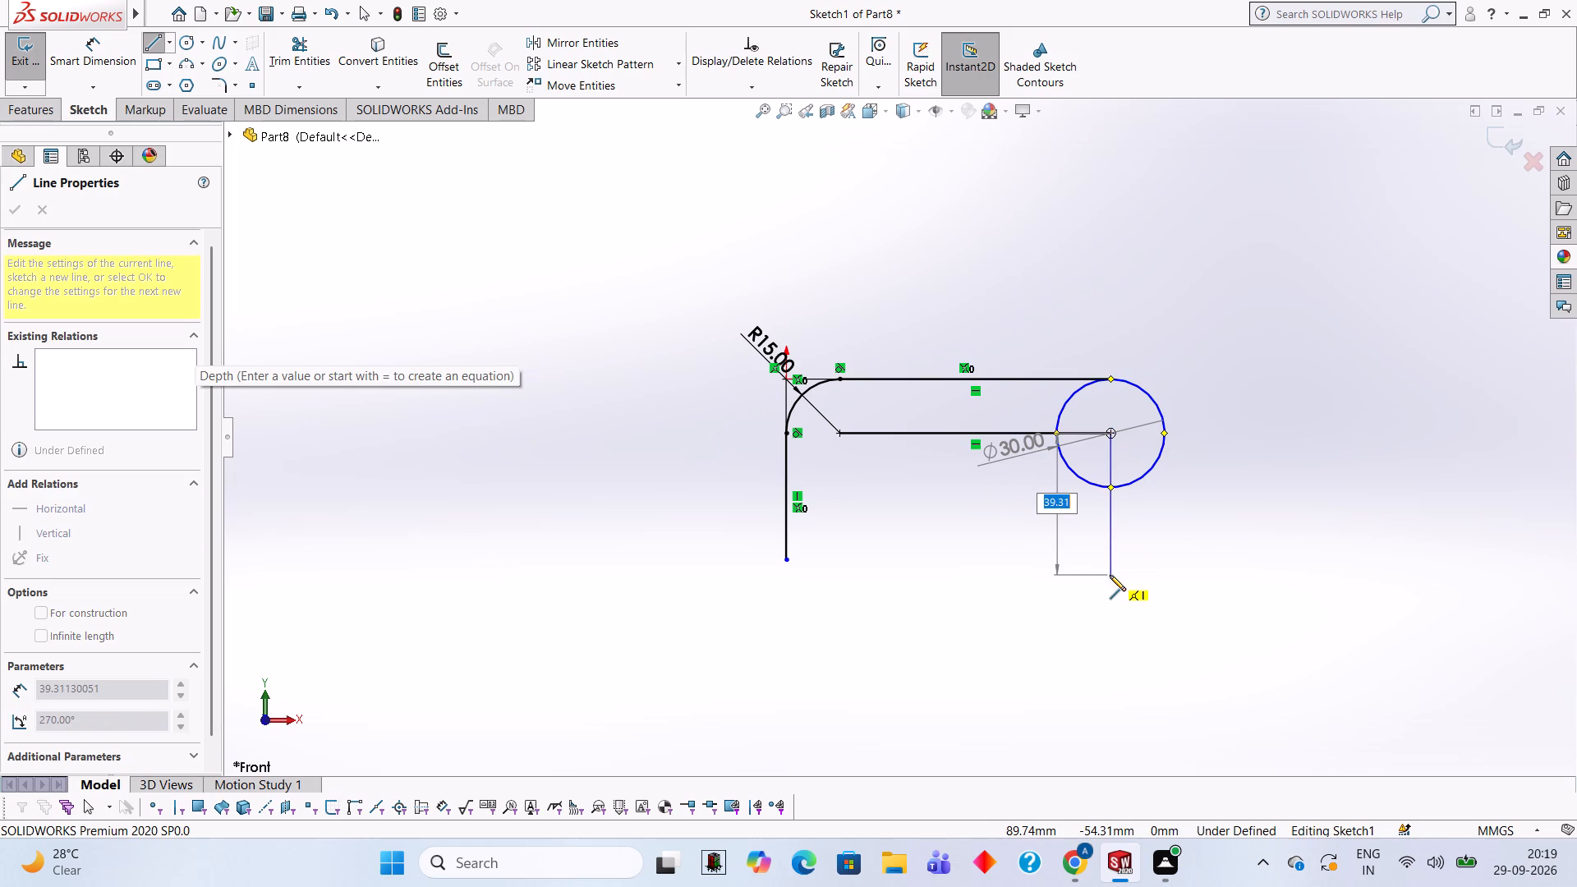
{"action": "type", "text": "40"}
{"action": "key", "text": "Return"}
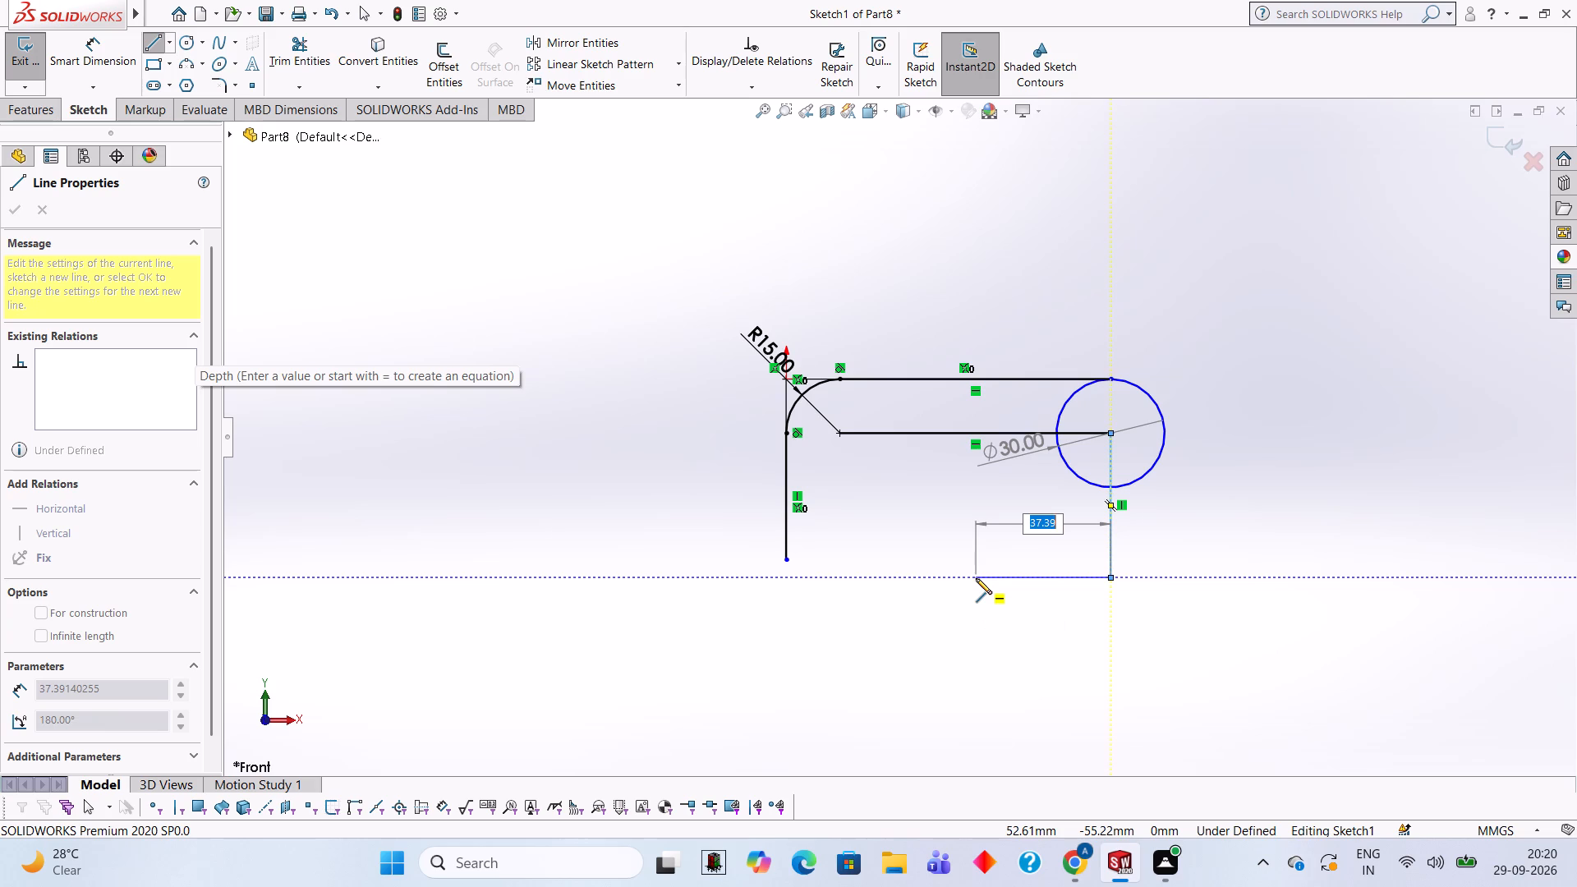
{"action": "type", "text": "85"}
{"action": "key", "text": "Return"}
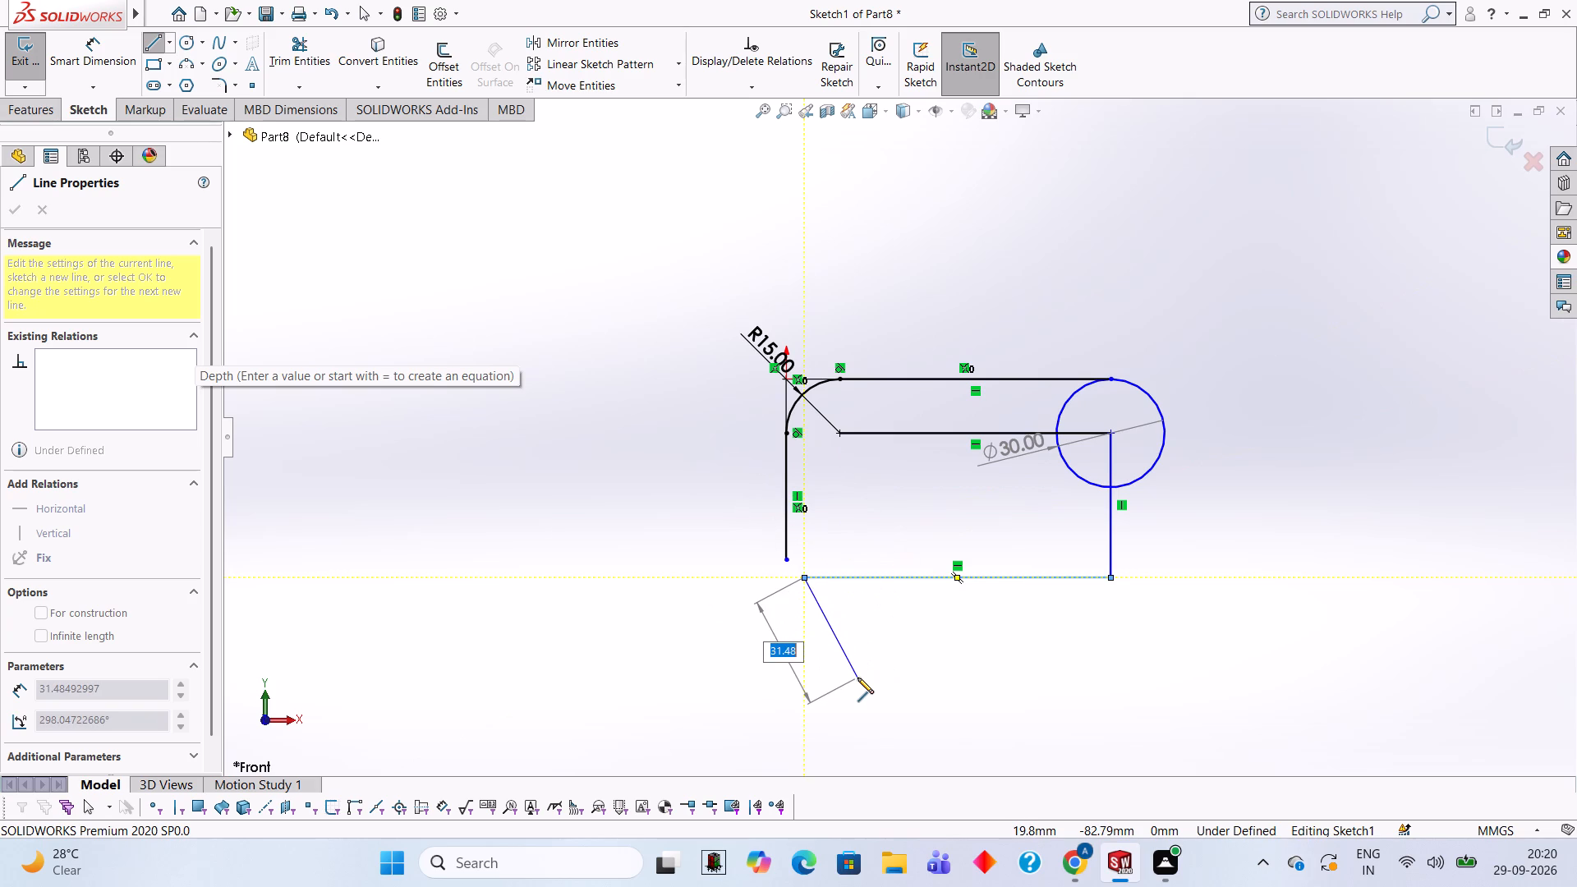
{"action": "key", "text": "Escape"}
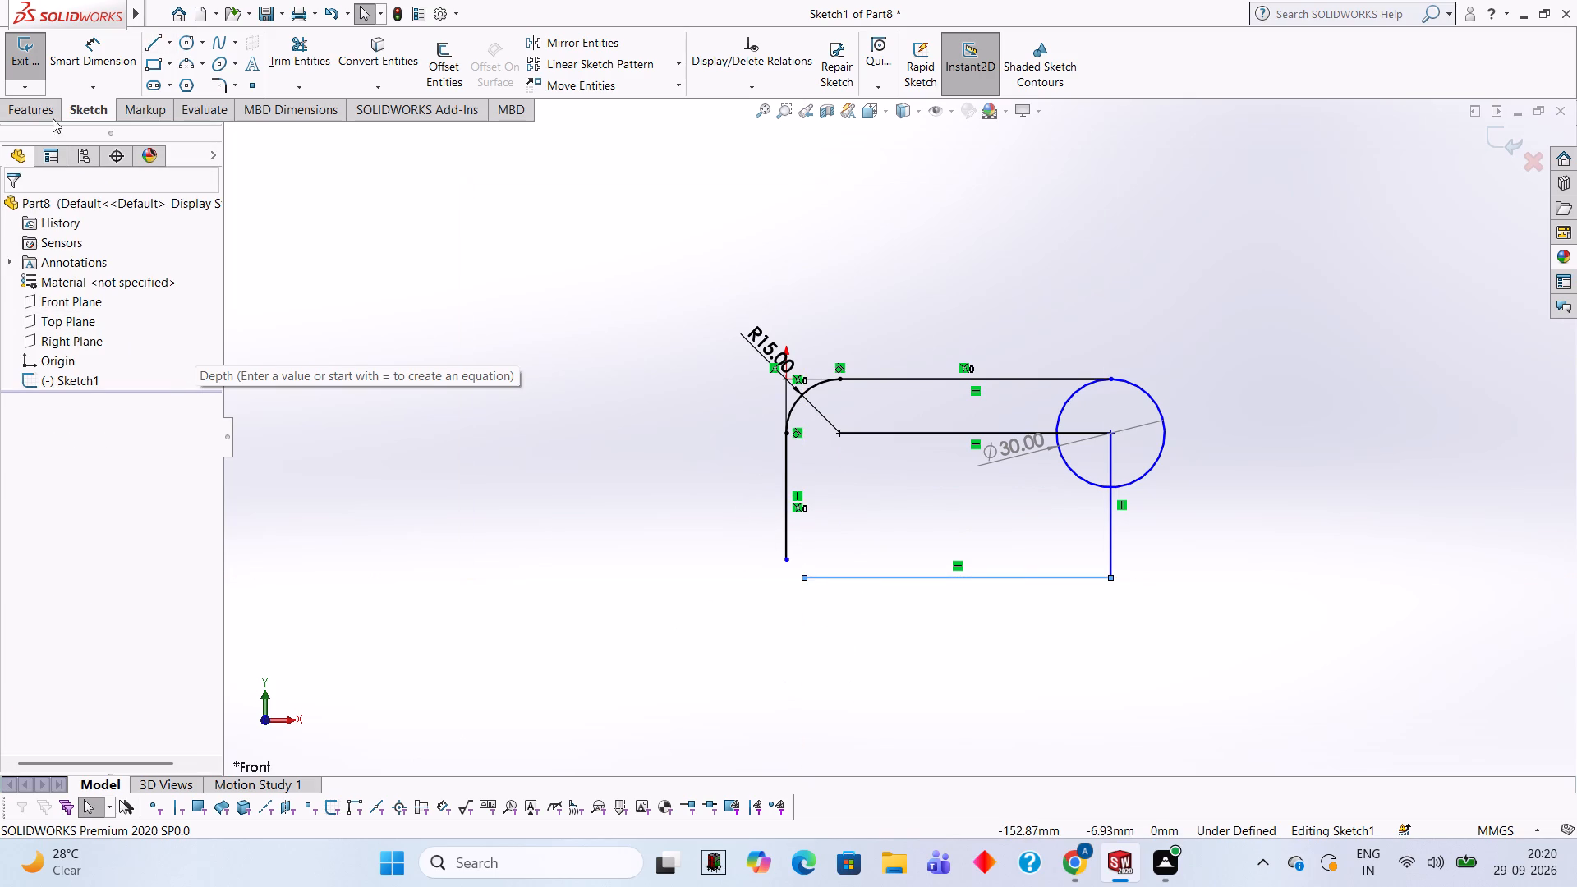
Trim away the vertical line below the 15 mm fillet arc.
{"action": "left_click", "coordinate": [301, 54]}
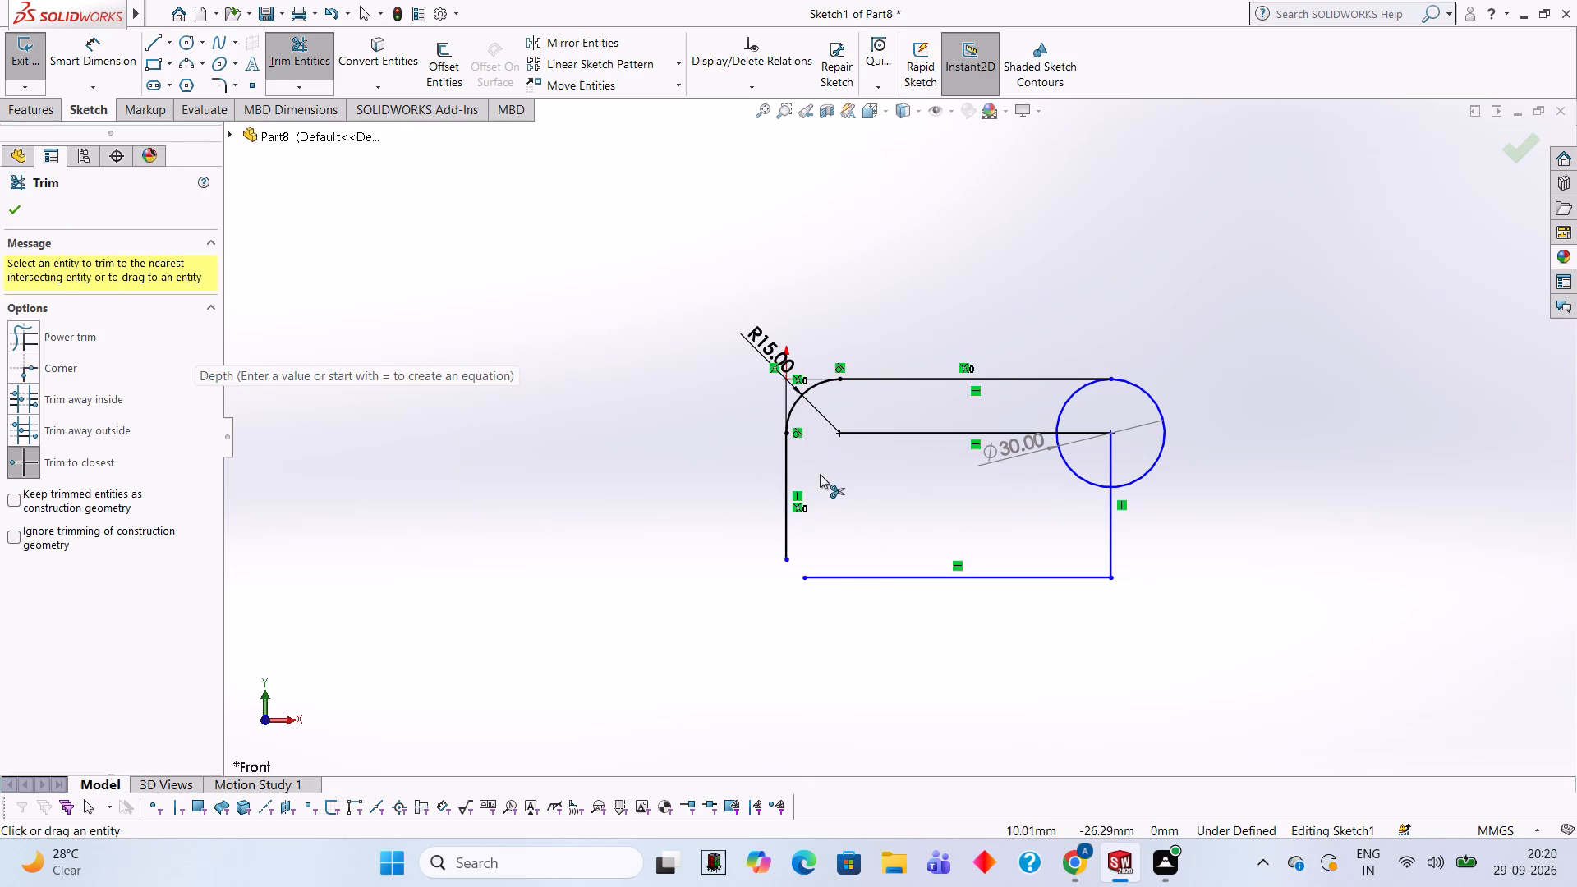
{"action": "left_click", "coordinate": [785, 476]}
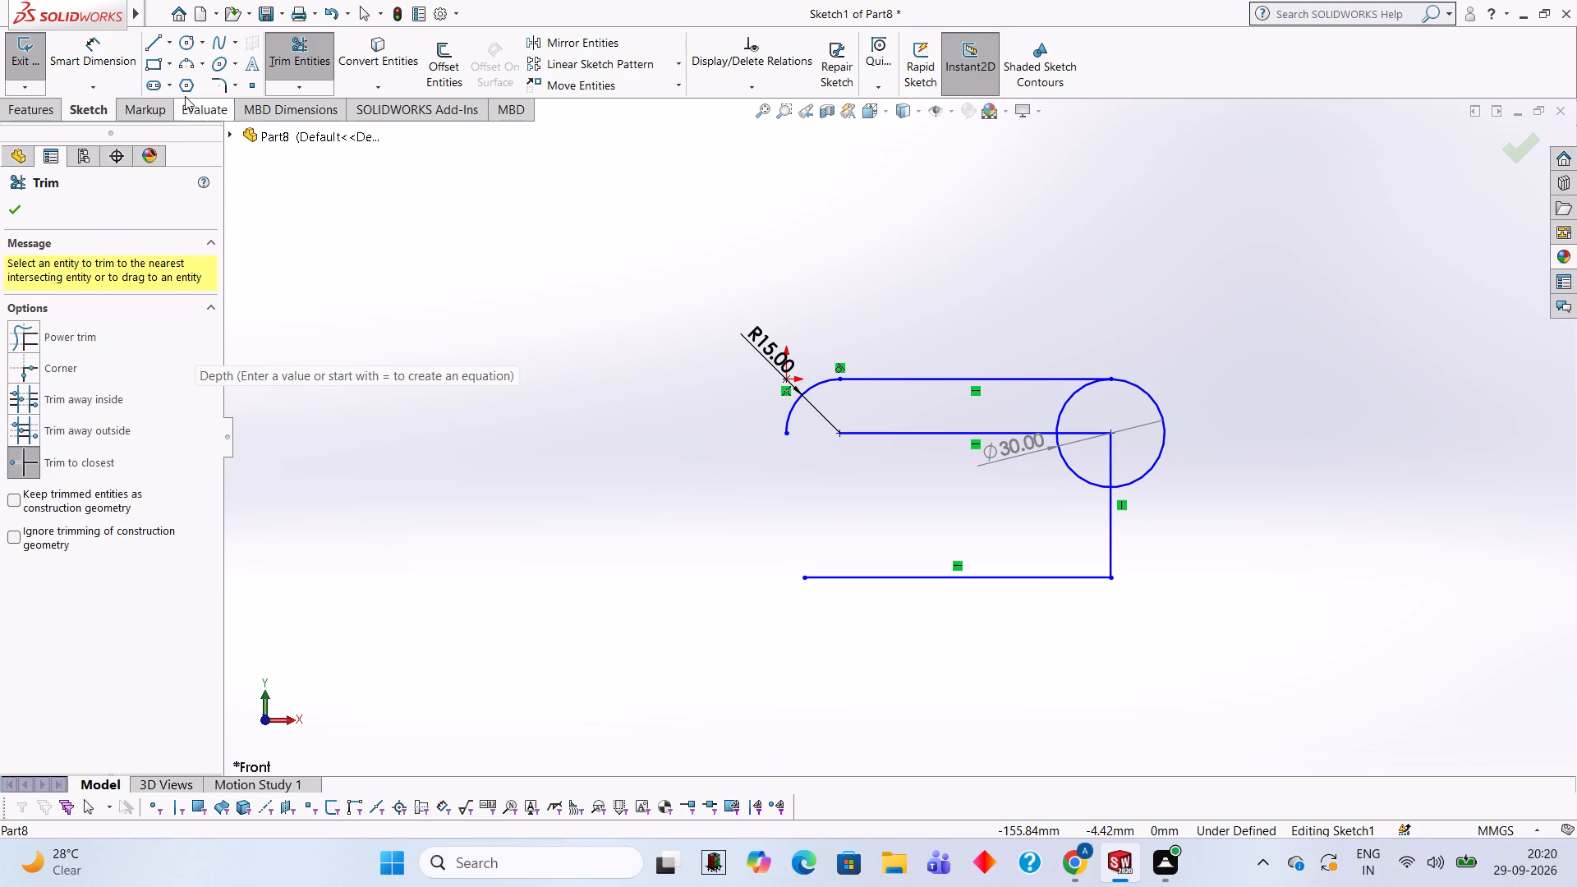
Draw a 60 mm diameter circle centred on the free left end of the 85 mm horizontal line.
{"action": "left_click", "coordinate": [191, 41]}
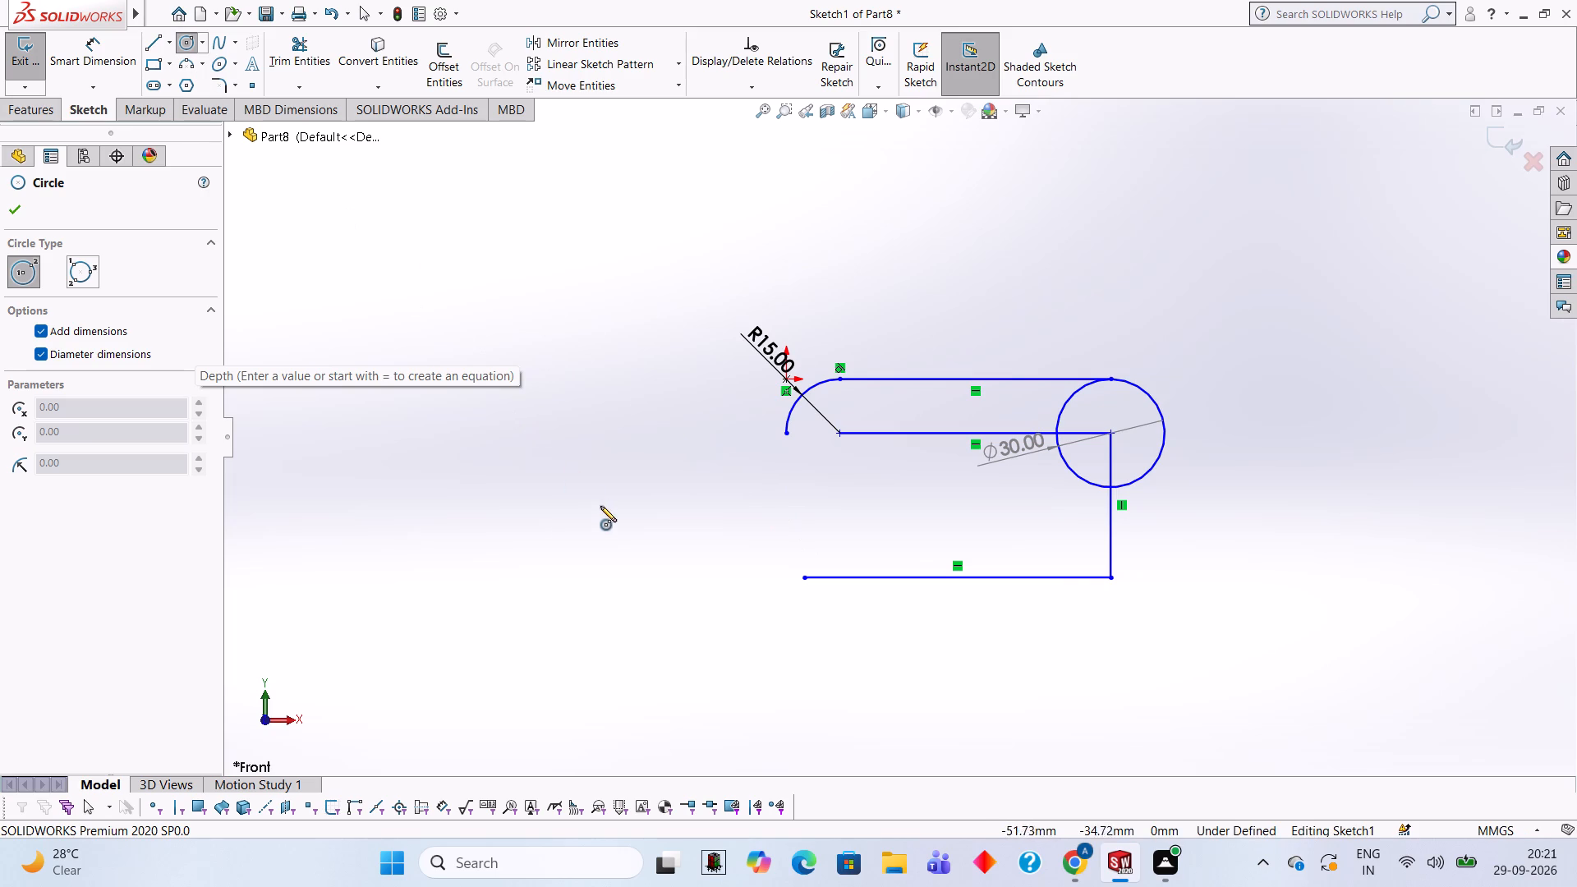
{"action": "left_click", "coordinate": [802, 575]}
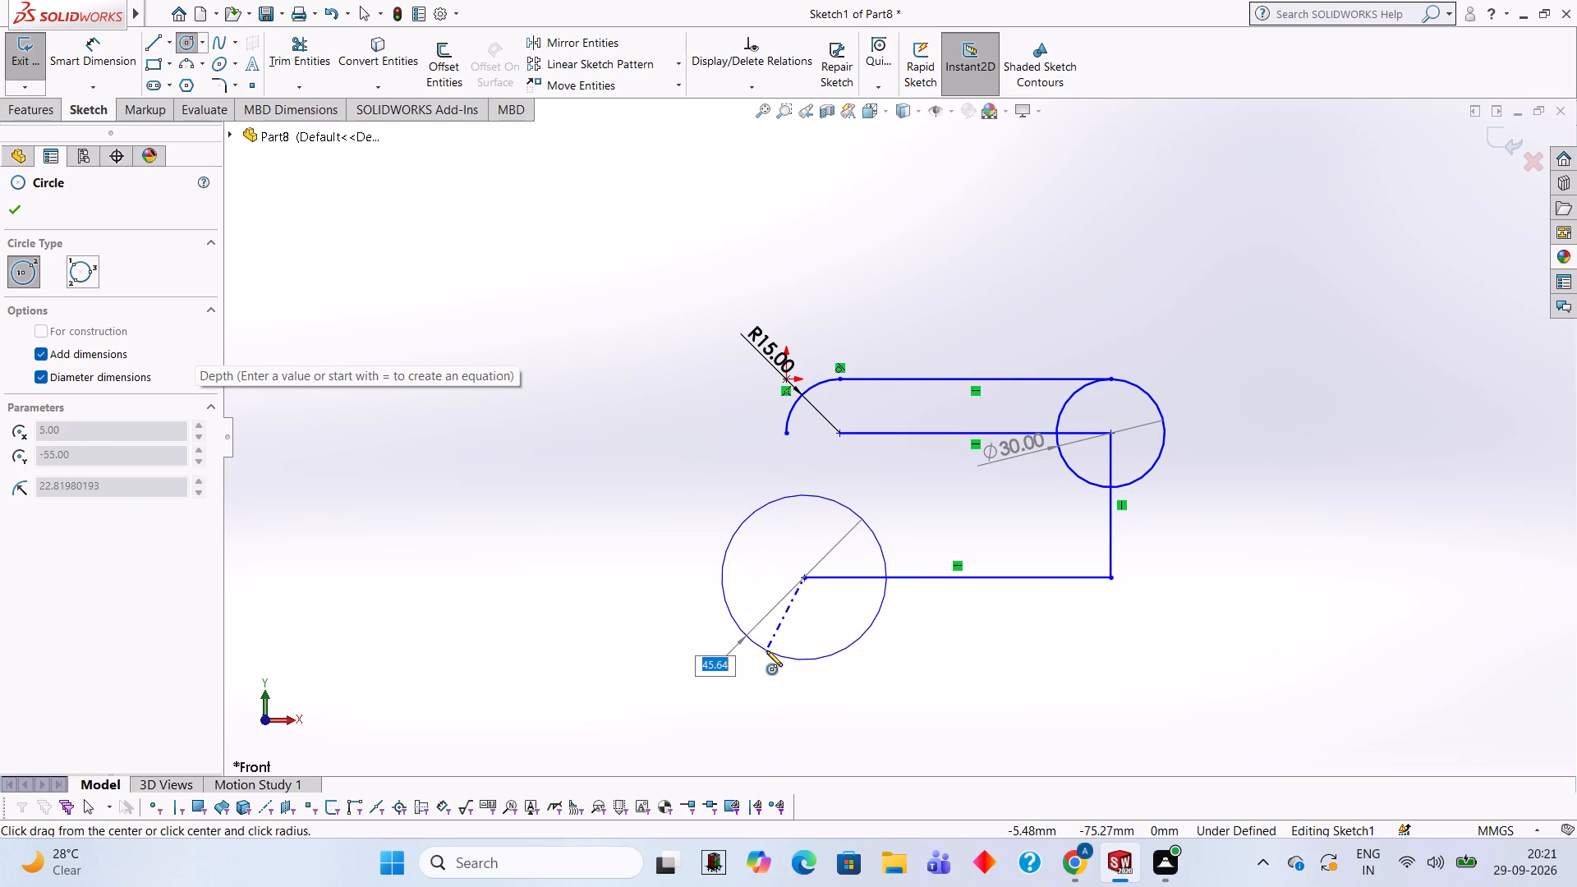
{"action": "type", "text": "60"}
{"action": "key", "text": "Return"}
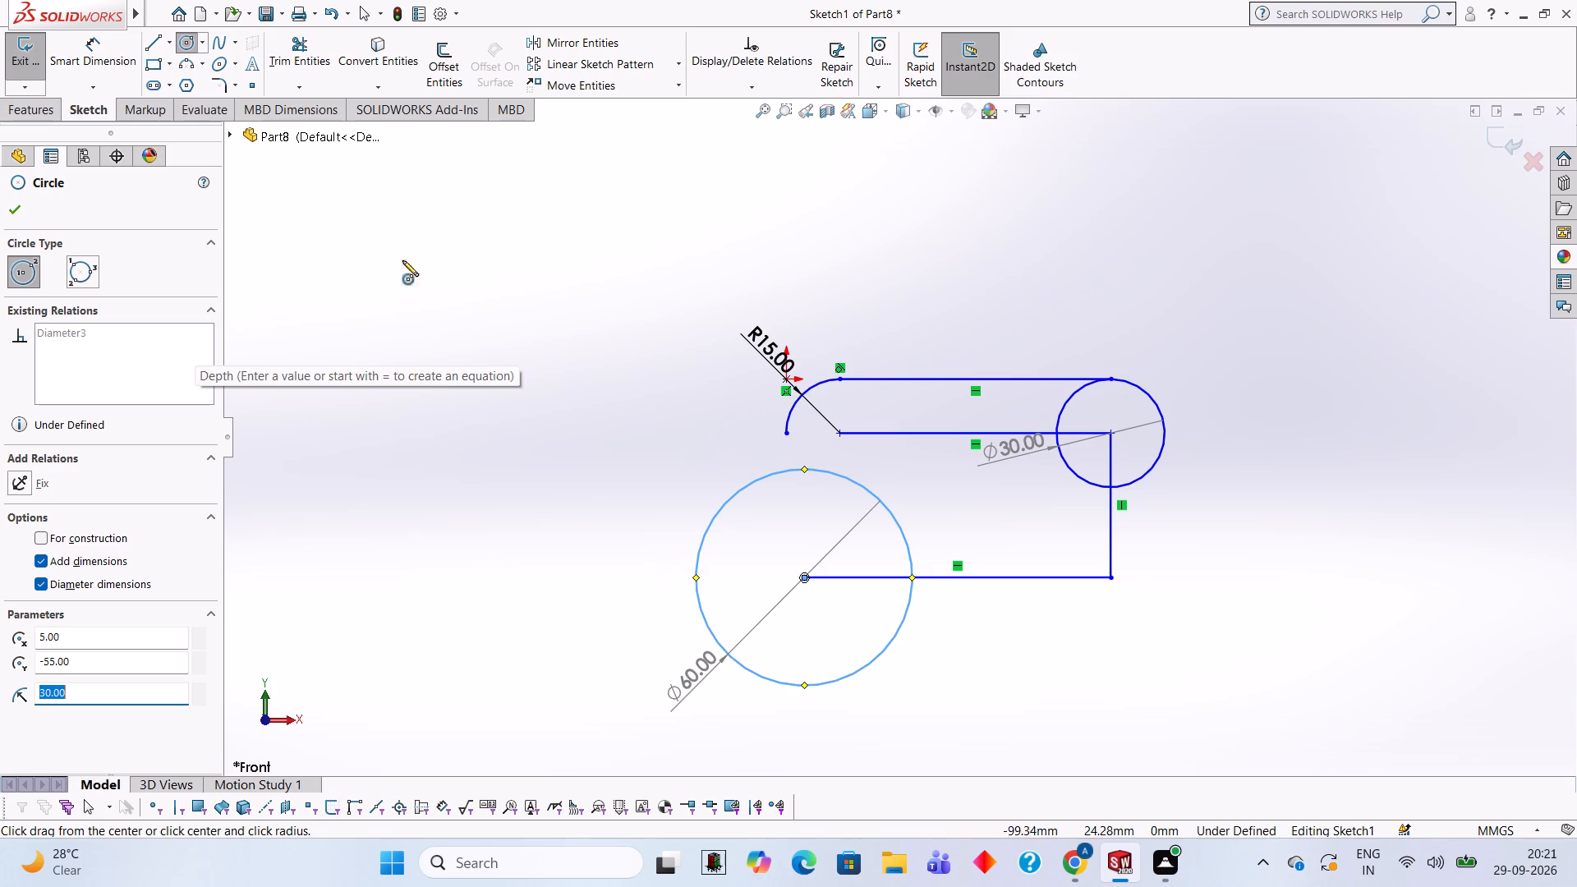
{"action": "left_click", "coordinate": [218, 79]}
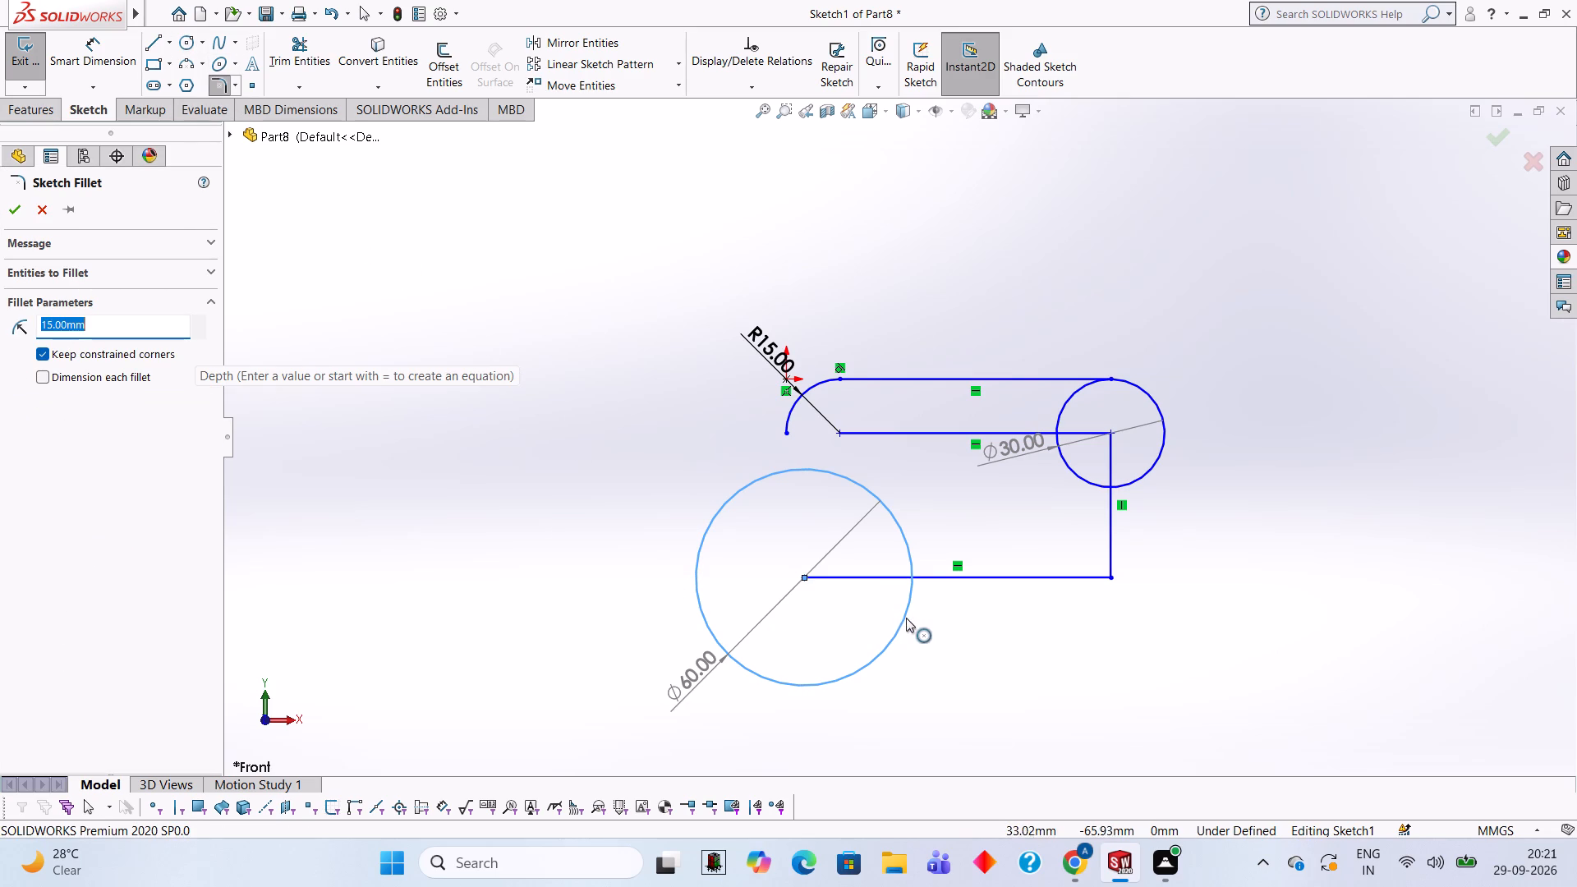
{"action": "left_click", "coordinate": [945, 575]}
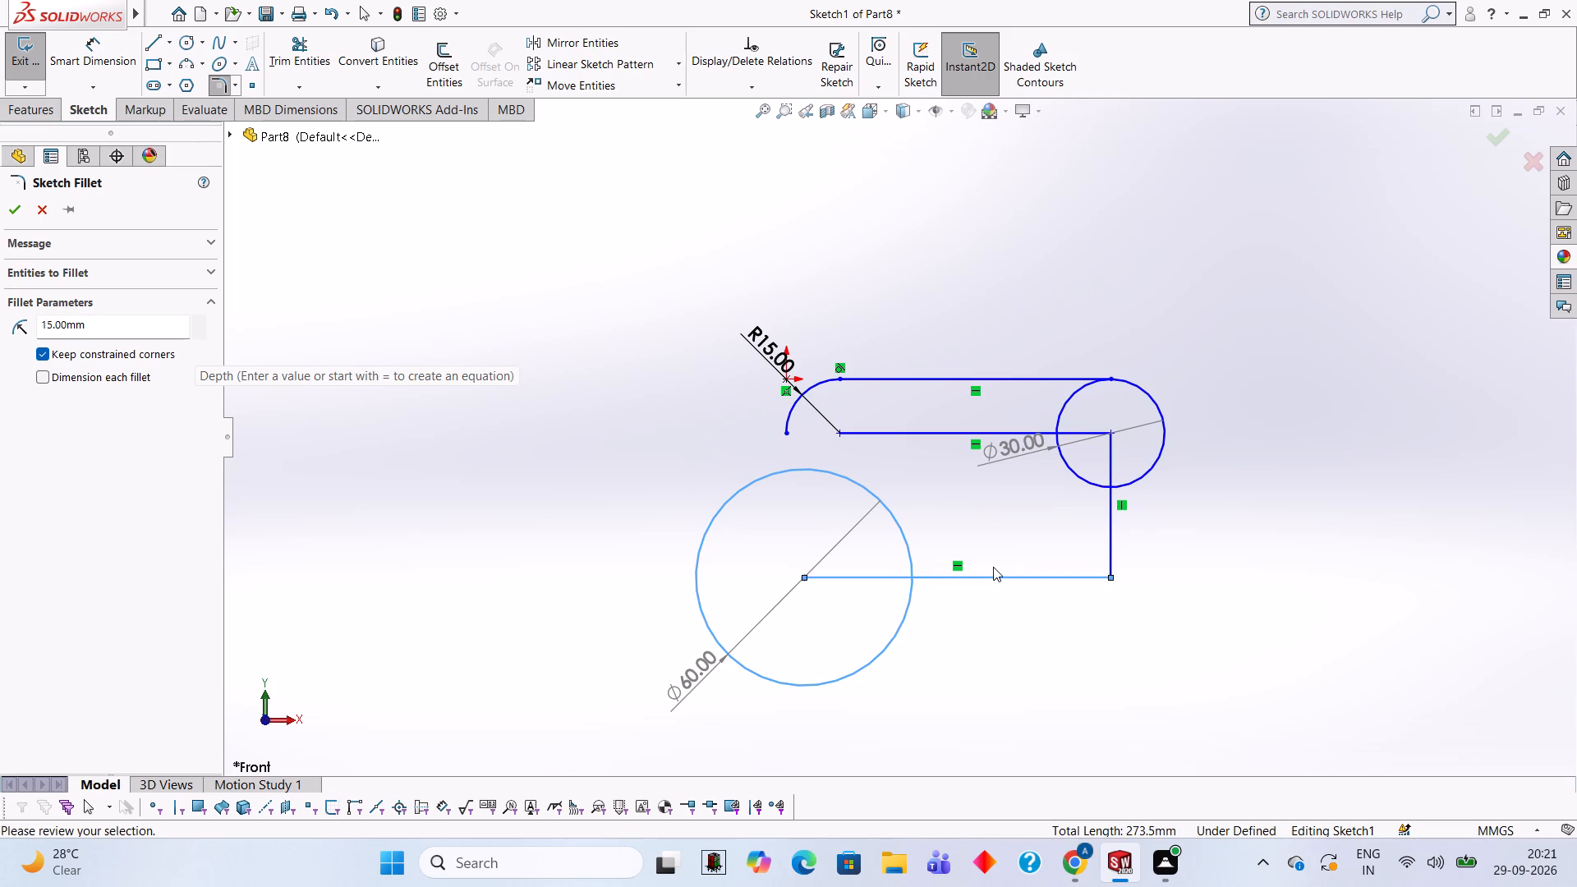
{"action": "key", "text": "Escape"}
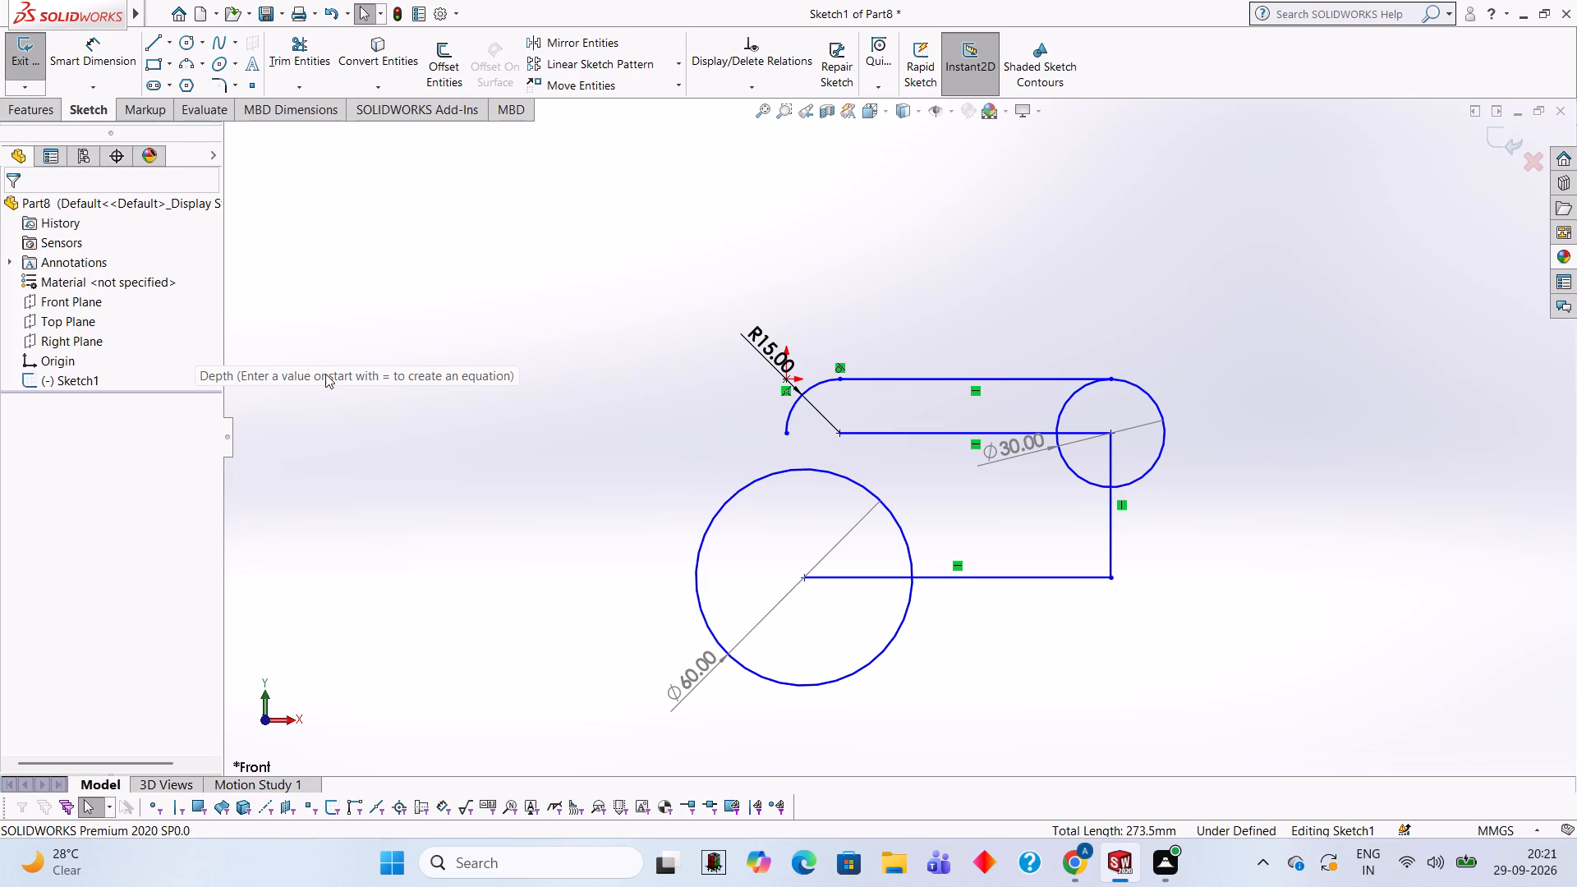
Trim away the 40 mm vertical and 85 mm horizontal locating lines, both outside and inside the two circles.
{"action": "left_click", "coordinate": [303, 72]}
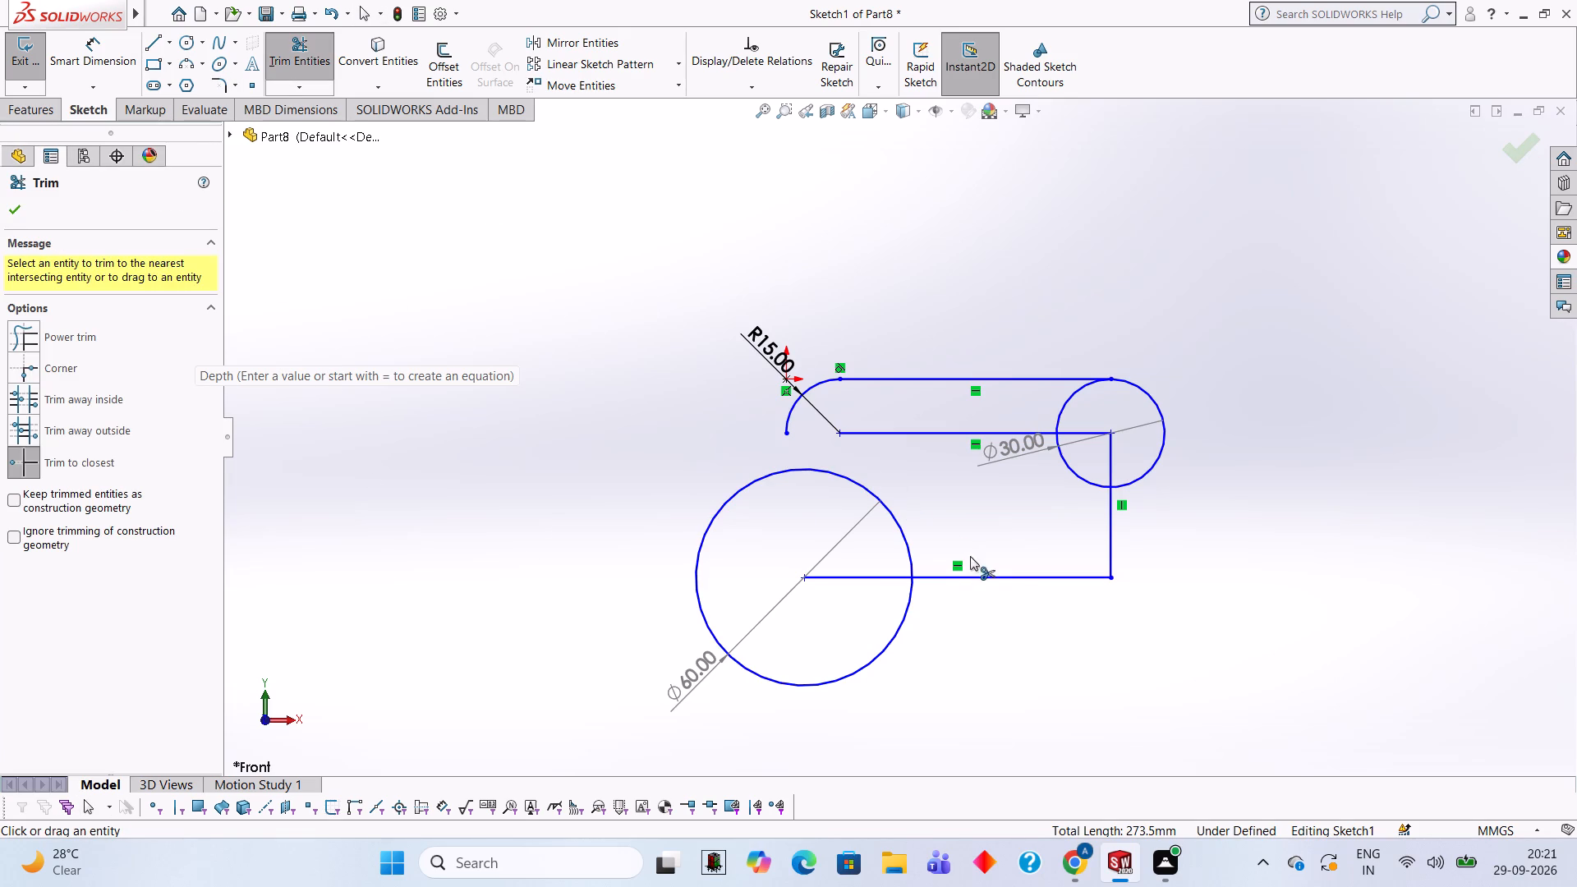
{"action": "left_click", "coordinate": [1001, 574]}
{"action": "left_click", "coordinate": [1111, 559]}
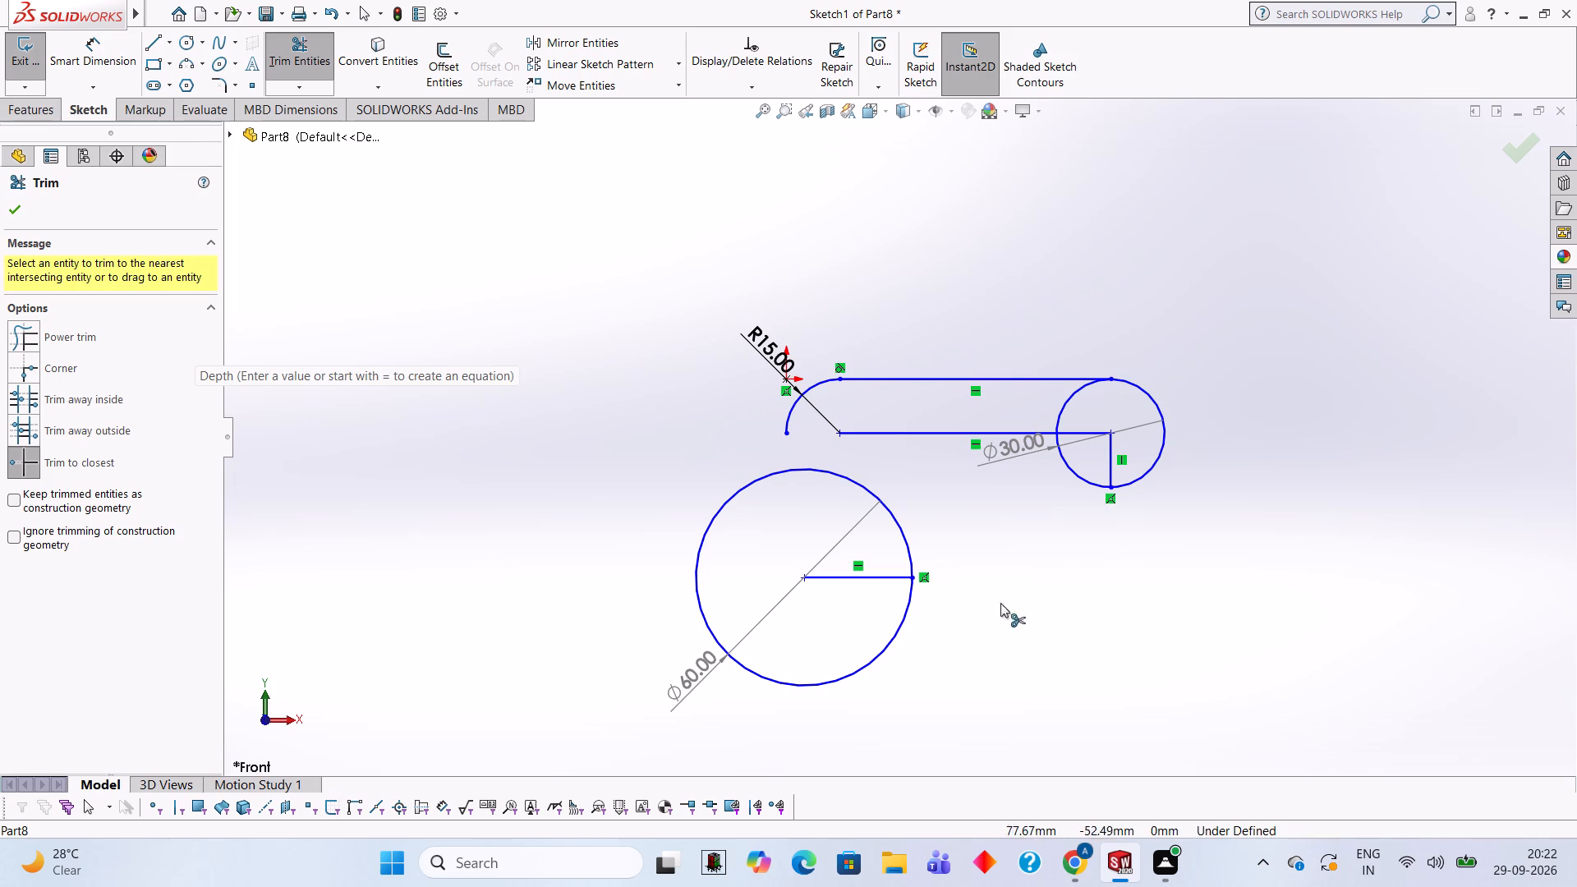
{"action": "left_click", "coordinate": [858, 581]}
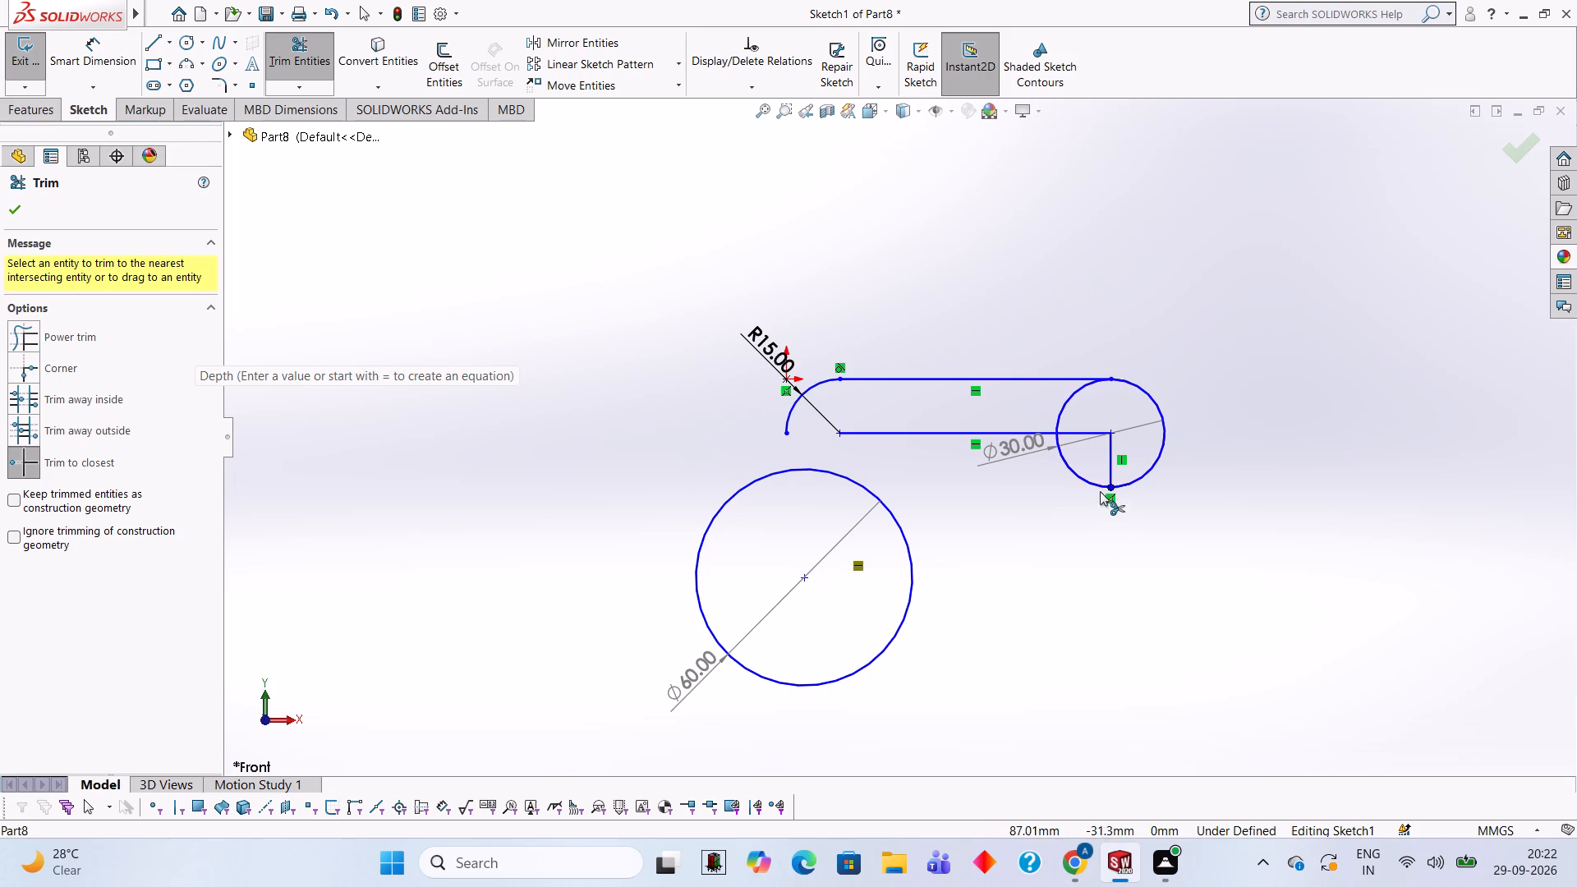
{"action": "left_click", "coordinate": [1108, 472]}
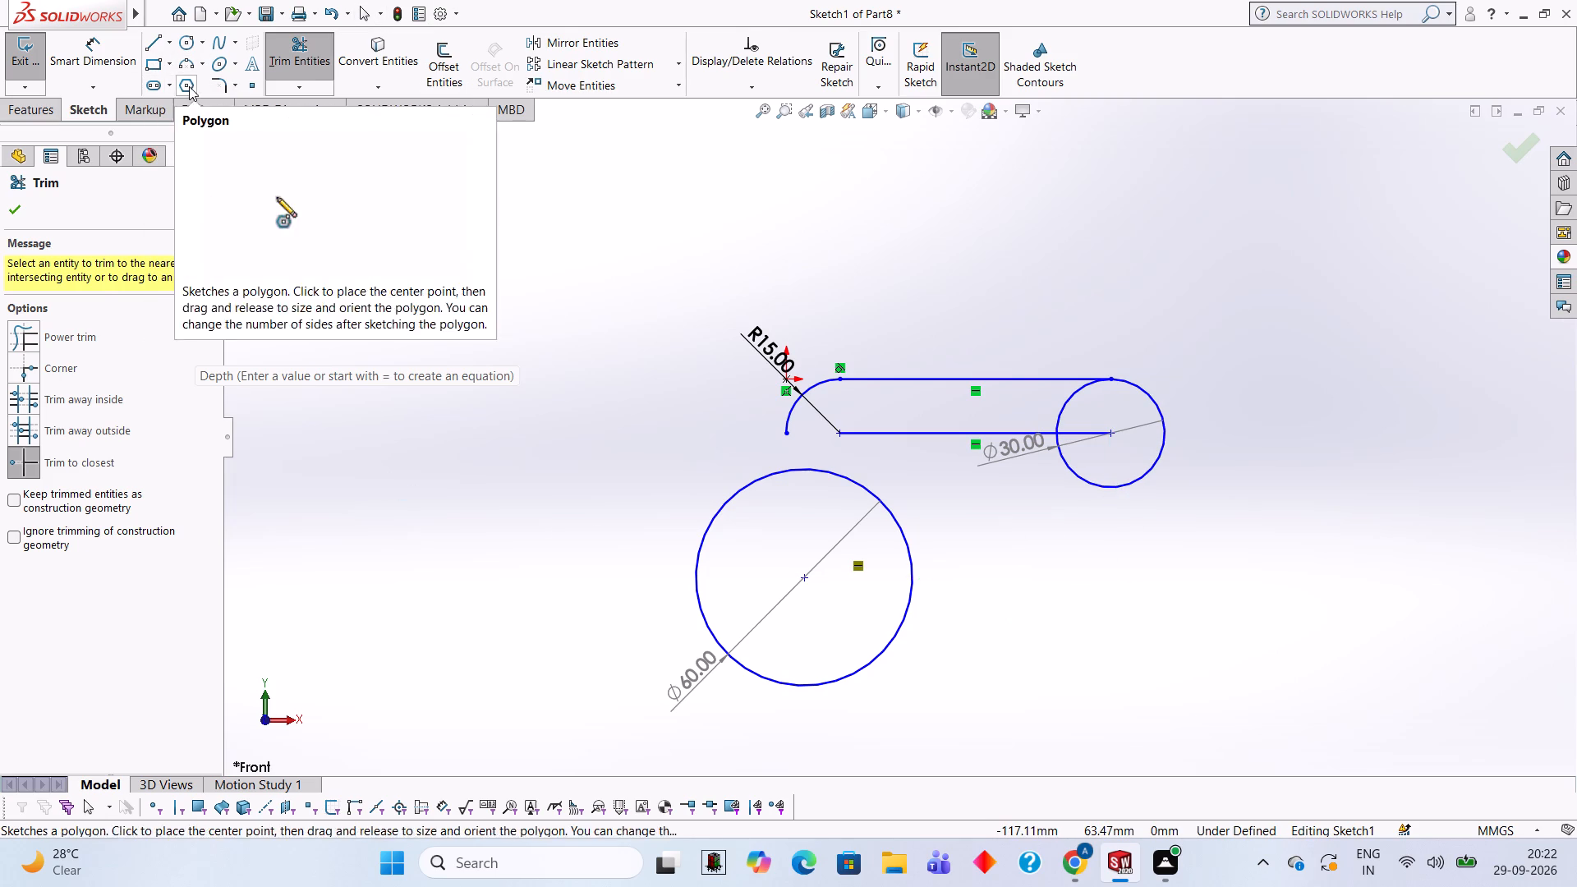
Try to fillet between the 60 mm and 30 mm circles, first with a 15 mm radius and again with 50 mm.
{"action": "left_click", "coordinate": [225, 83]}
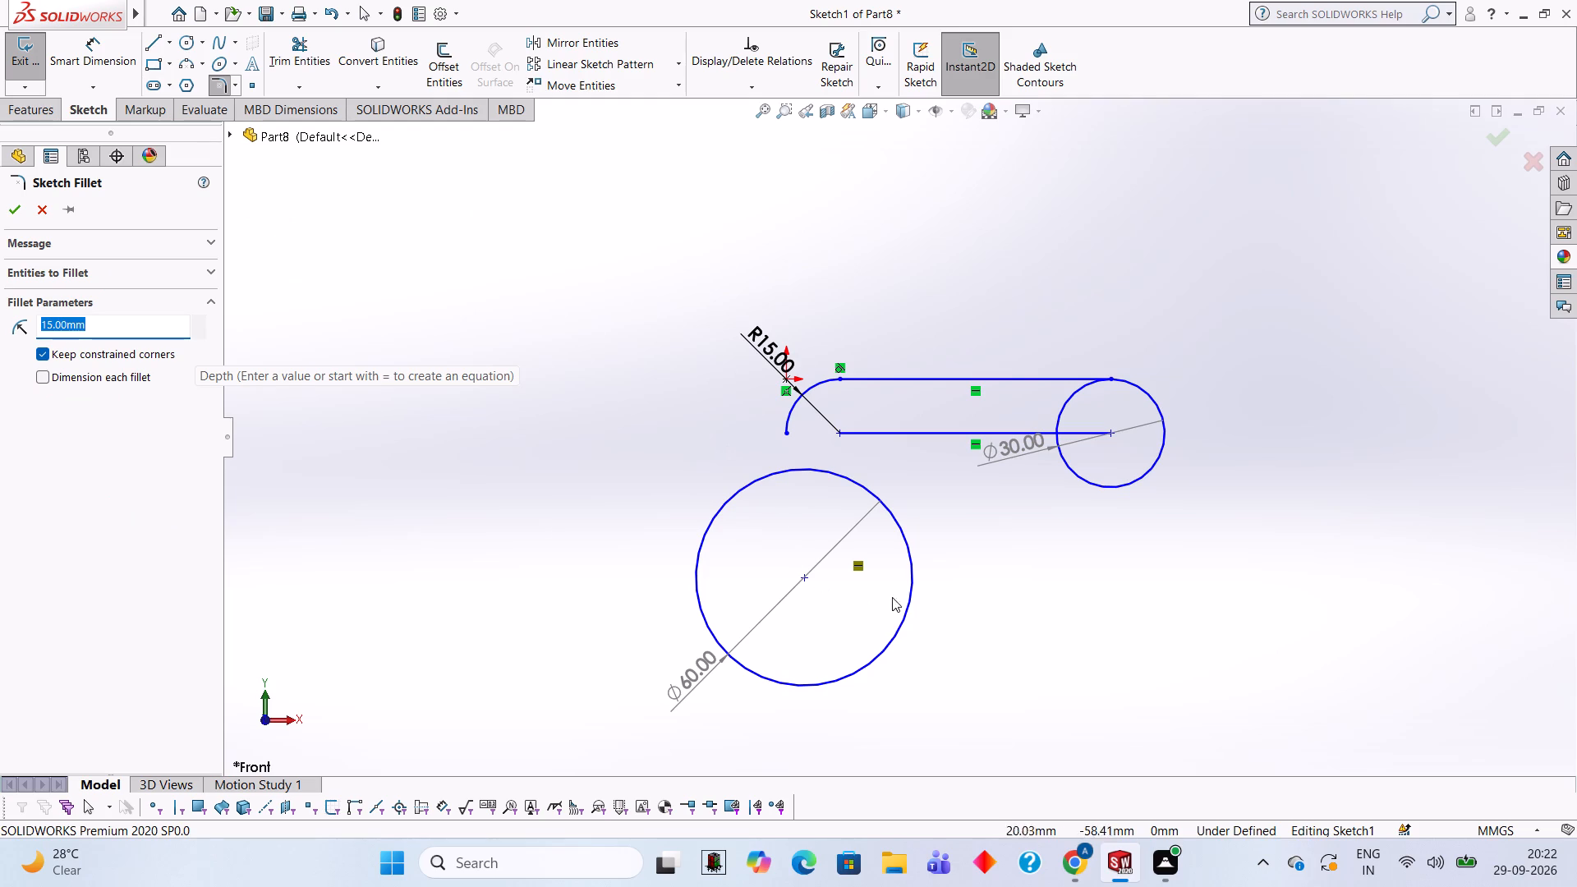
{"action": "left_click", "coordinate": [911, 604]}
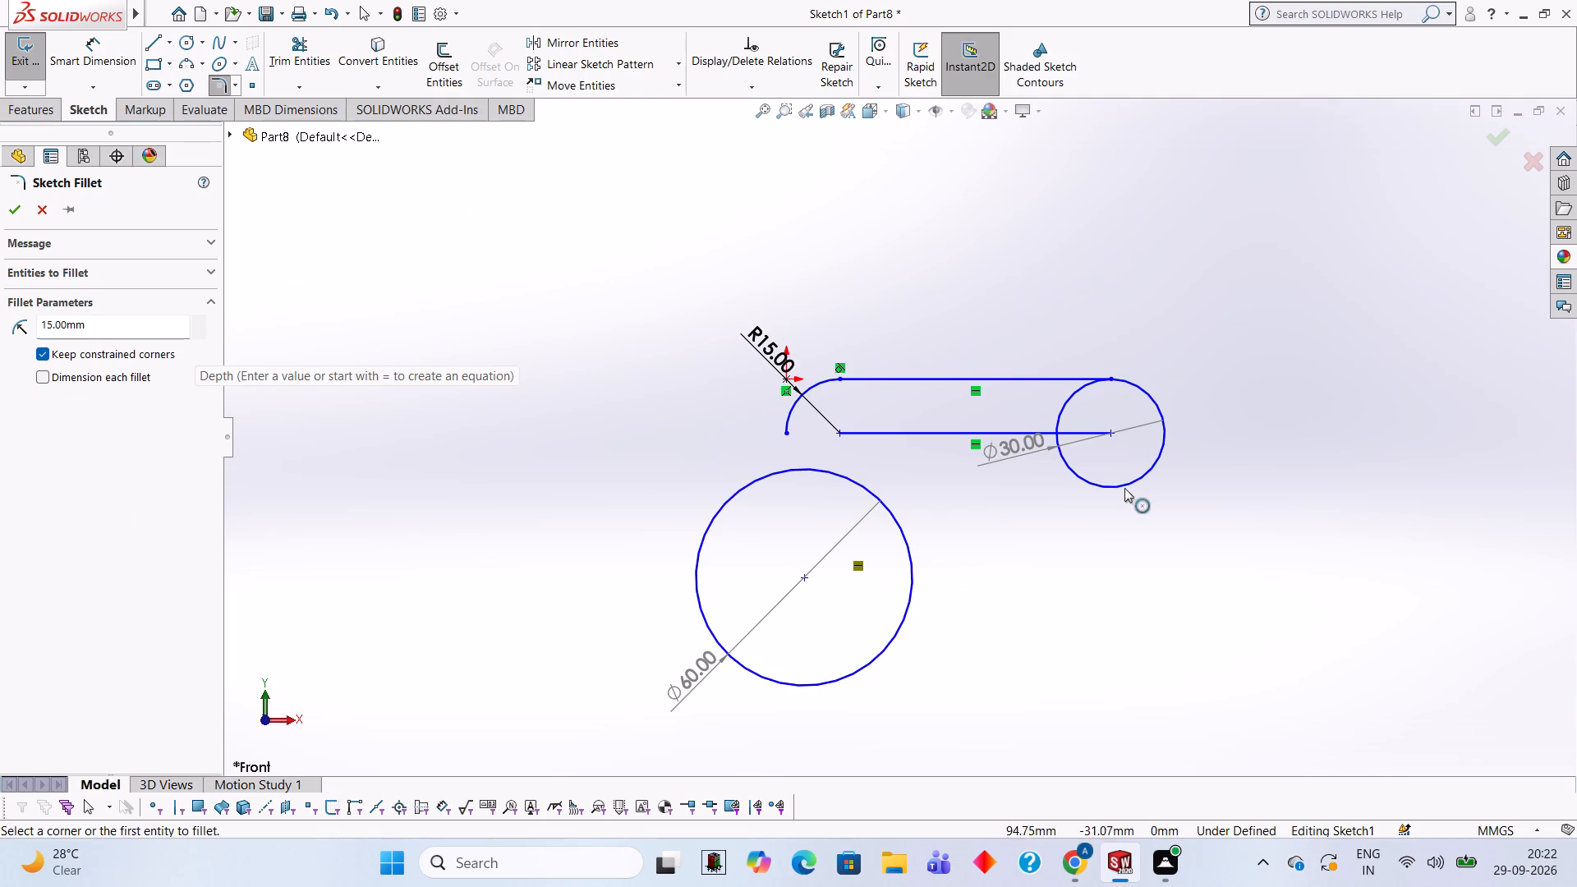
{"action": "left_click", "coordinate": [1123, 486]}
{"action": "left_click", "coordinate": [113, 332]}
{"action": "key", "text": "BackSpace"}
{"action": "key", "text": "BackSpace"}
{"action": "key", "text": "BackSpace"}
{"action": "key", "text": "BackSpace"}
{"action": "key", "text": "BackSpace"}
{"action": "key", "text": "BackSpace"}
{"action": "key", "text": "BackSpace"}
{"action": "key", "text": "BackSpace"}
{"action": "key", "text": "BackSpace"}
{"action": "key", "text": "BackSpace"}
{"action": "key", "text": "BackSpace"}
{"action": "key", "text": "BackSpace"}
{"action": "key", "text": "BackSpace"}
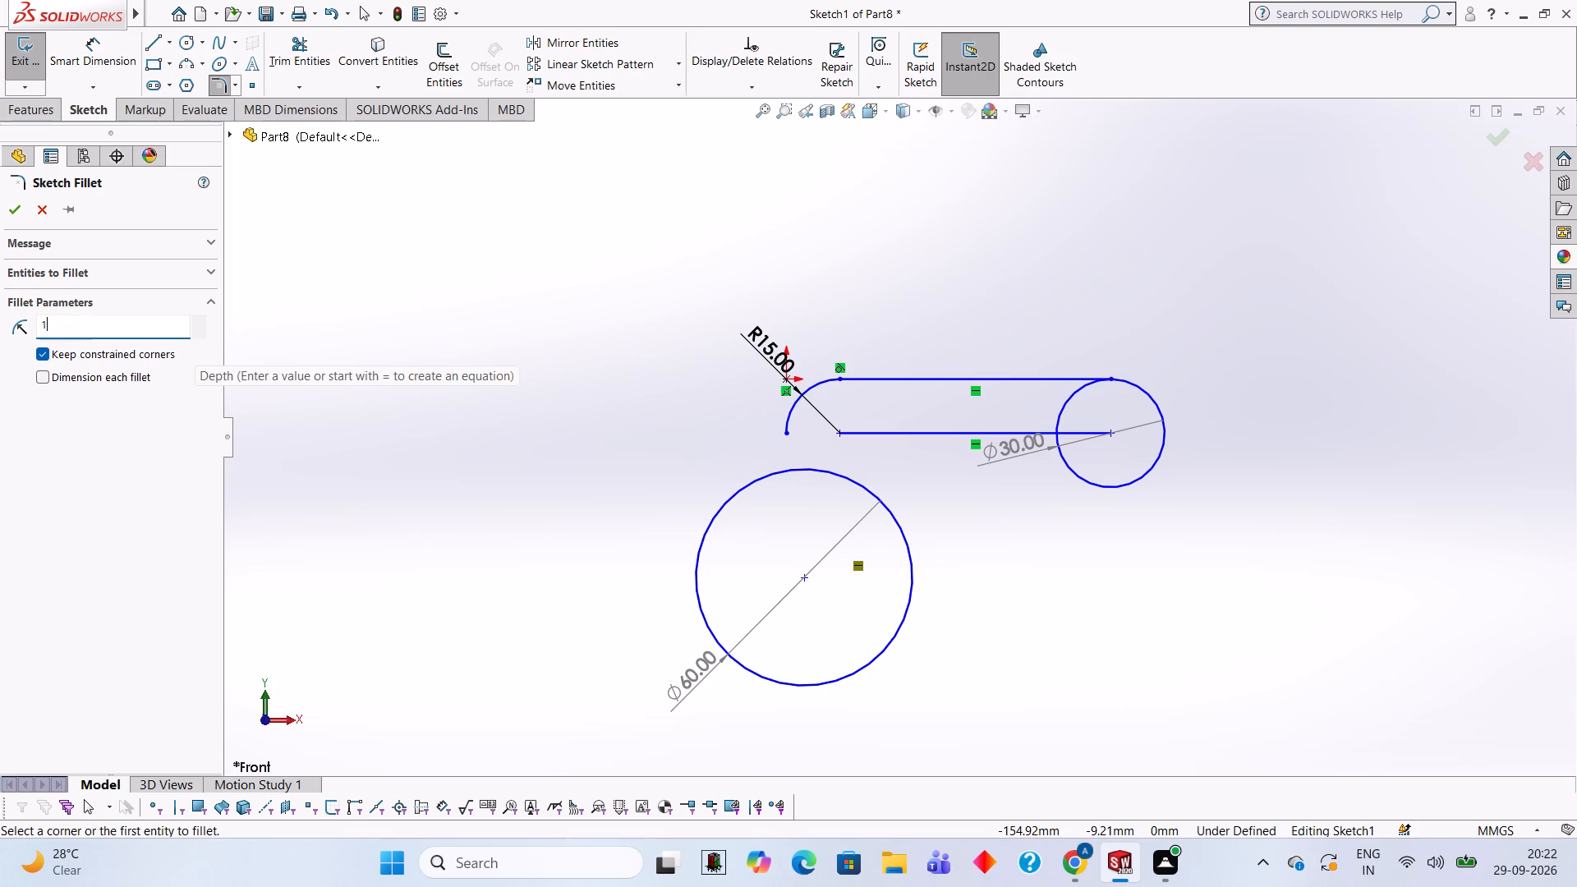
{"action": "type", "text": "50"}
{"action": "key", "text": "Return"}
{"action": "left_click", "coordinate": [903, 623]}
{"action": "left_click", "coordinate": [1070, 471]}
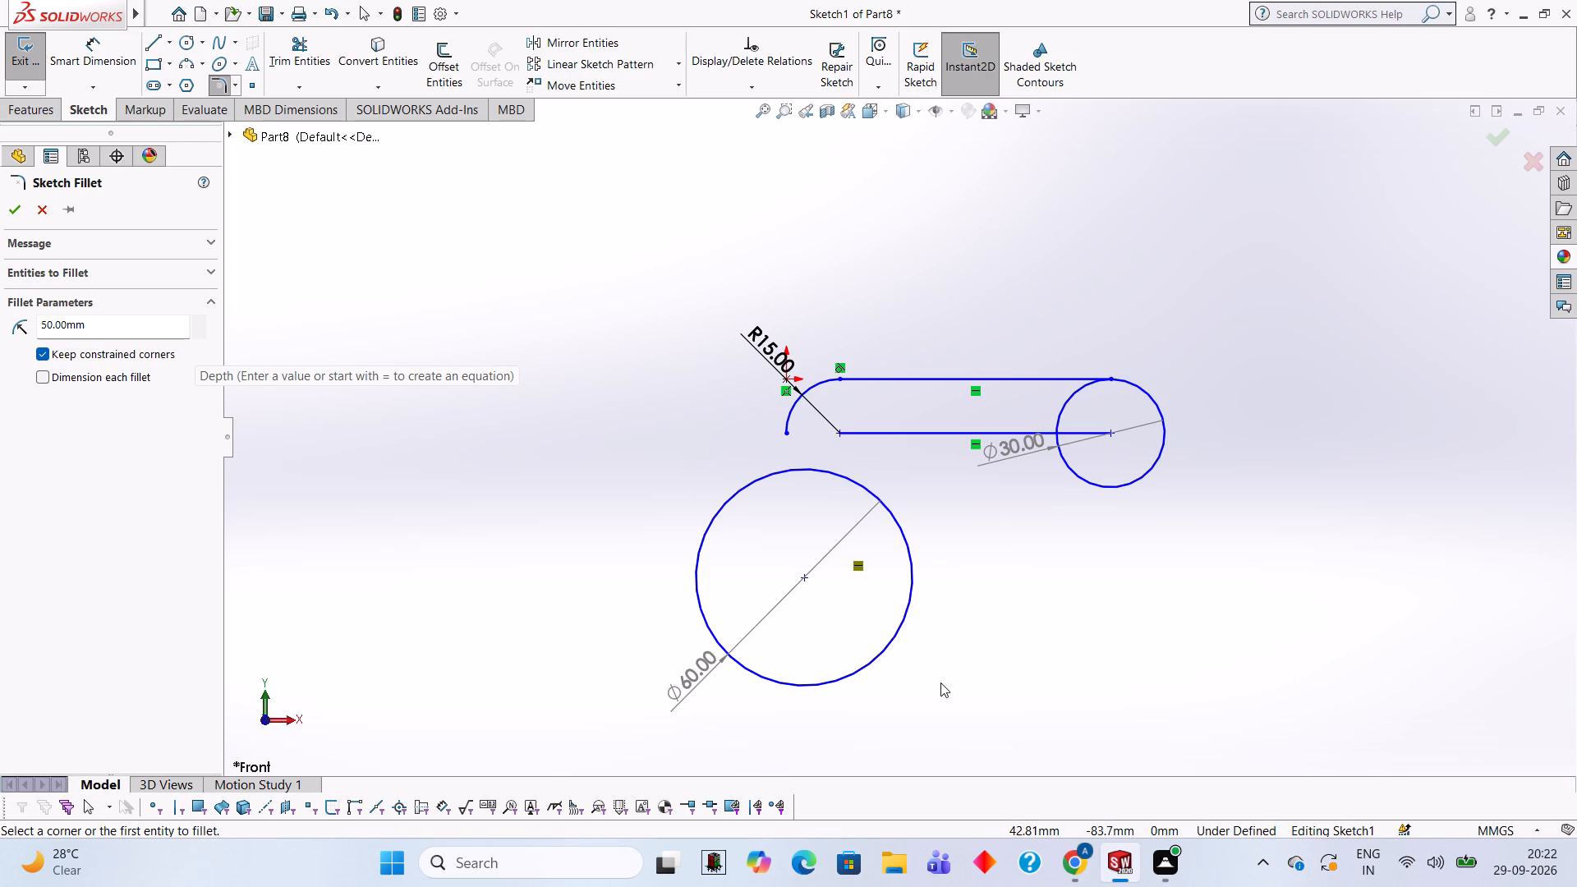
Draw a vertical line down from the 30 mm circle's centre, ending slightly below the level of the 60 mm circle's lowest point.
{"action": "scroll", "coordinate": [1046, 641], "scroll_direction": "up", "scroll_amount": 2}
{"action": "scroll", "coordinate": [1060, 620], "scroll_direction": "down", "scroll_amount": 1}
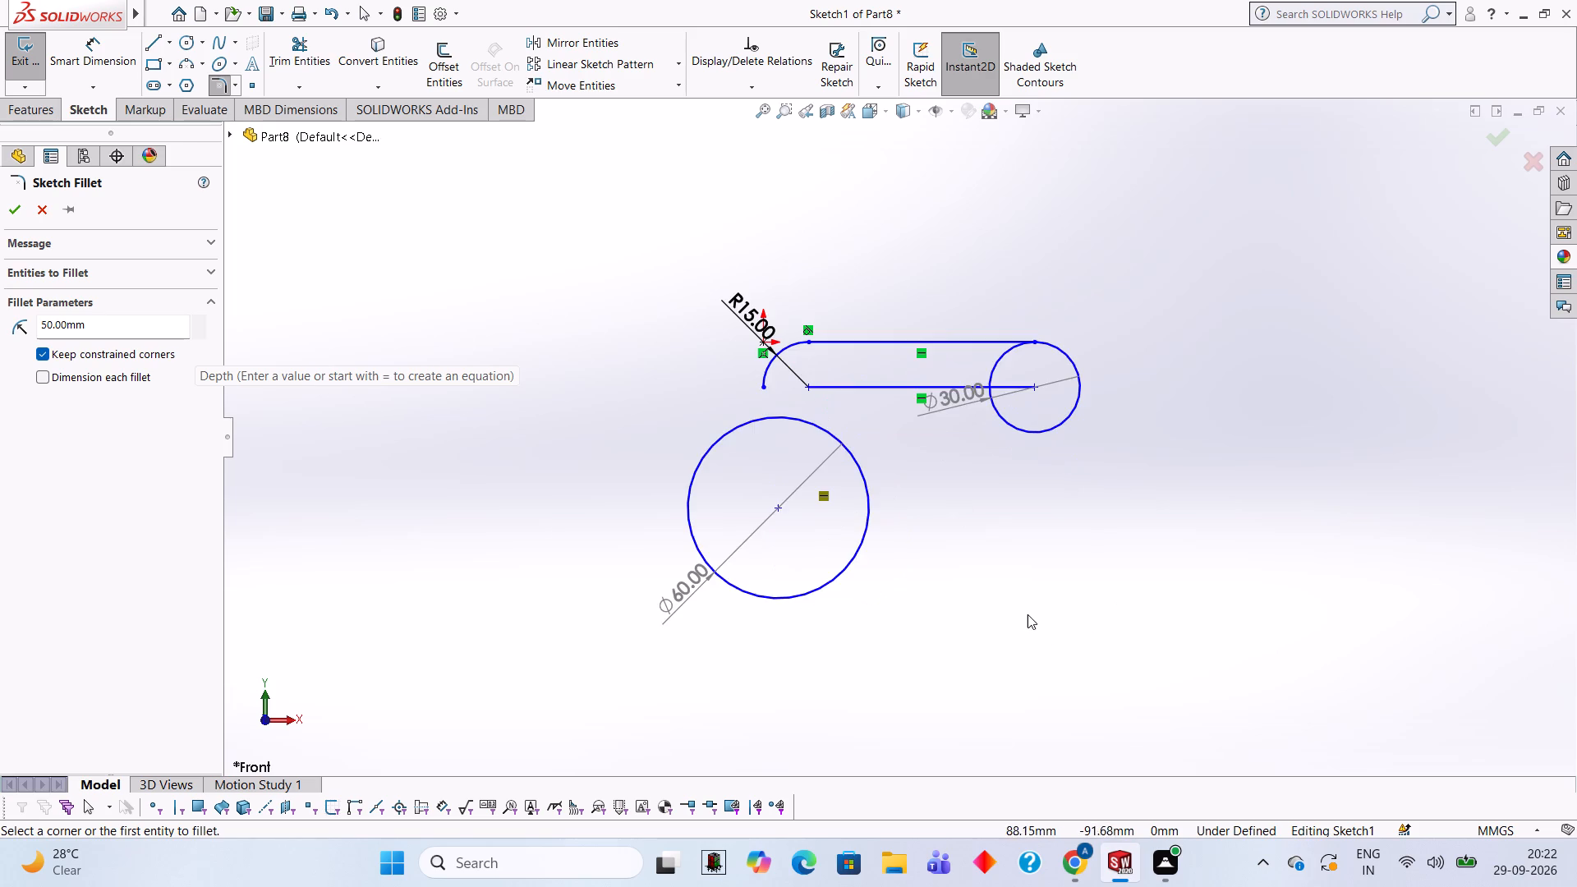
{"action": "scroll", "coordinate": [1028, 611], "scroll_direction": "down", "scroll_amount": 2}
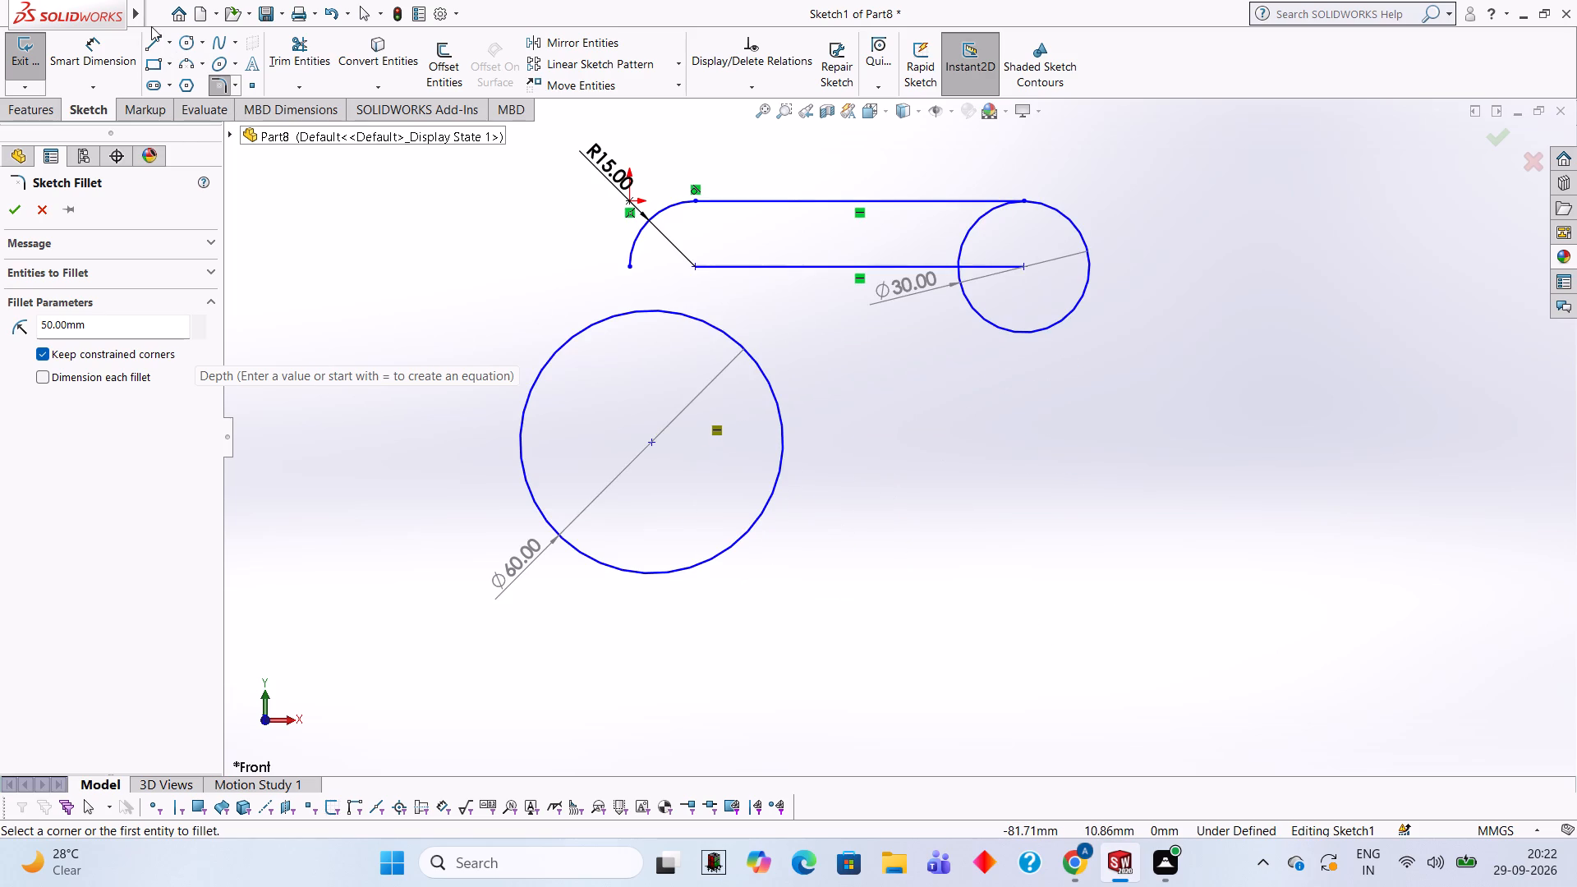
{"action": "left_click", "coordinate": [159, 34]}
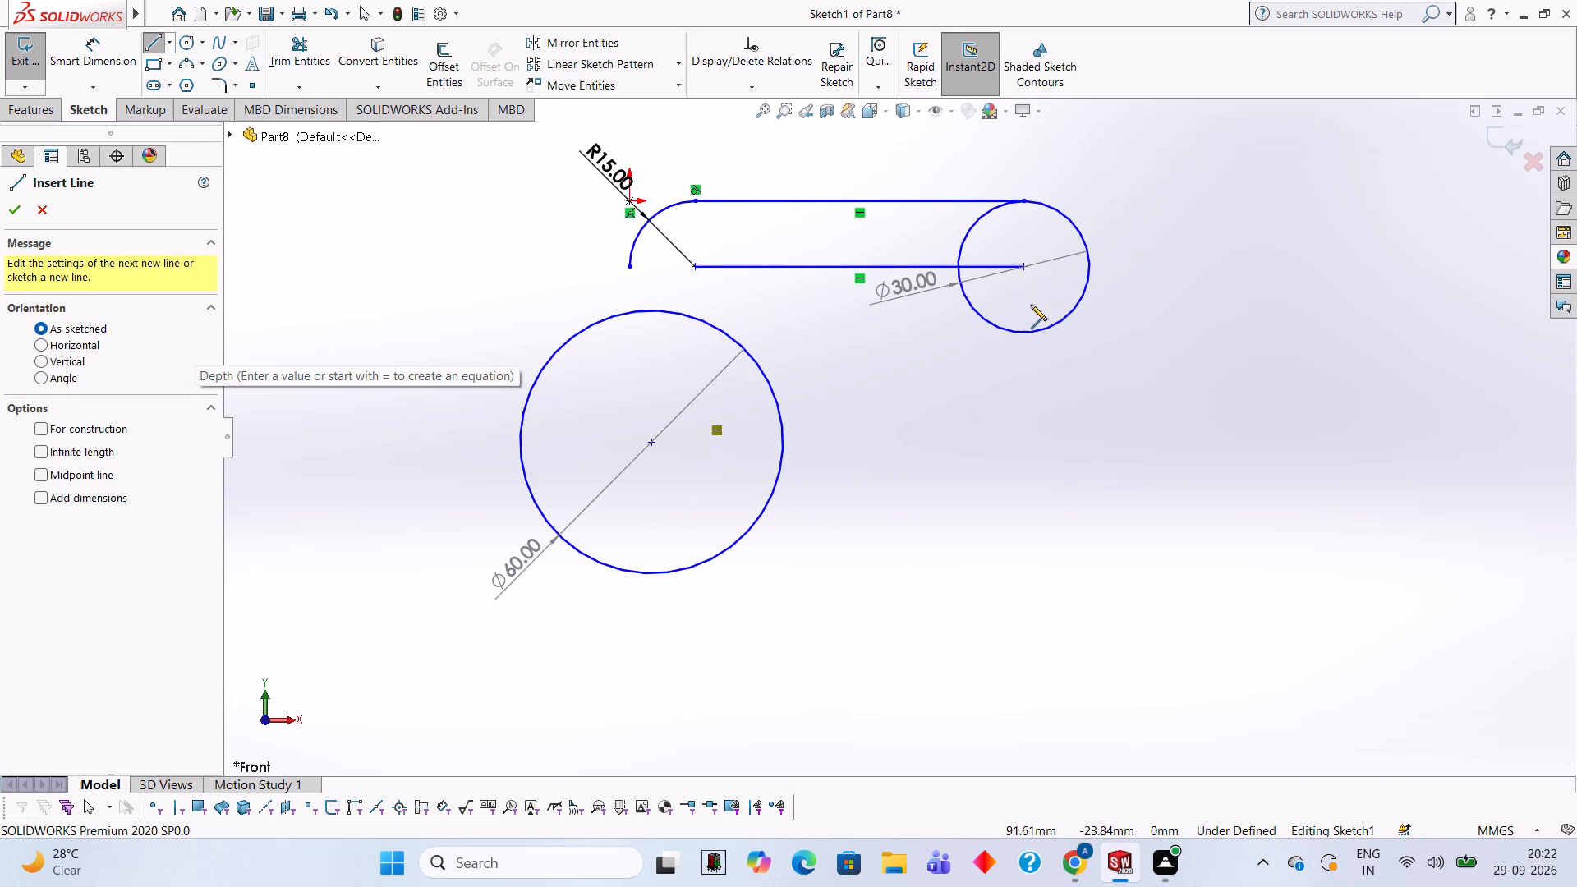
{"action": "left_click", "coordinate": [1022, 266]}
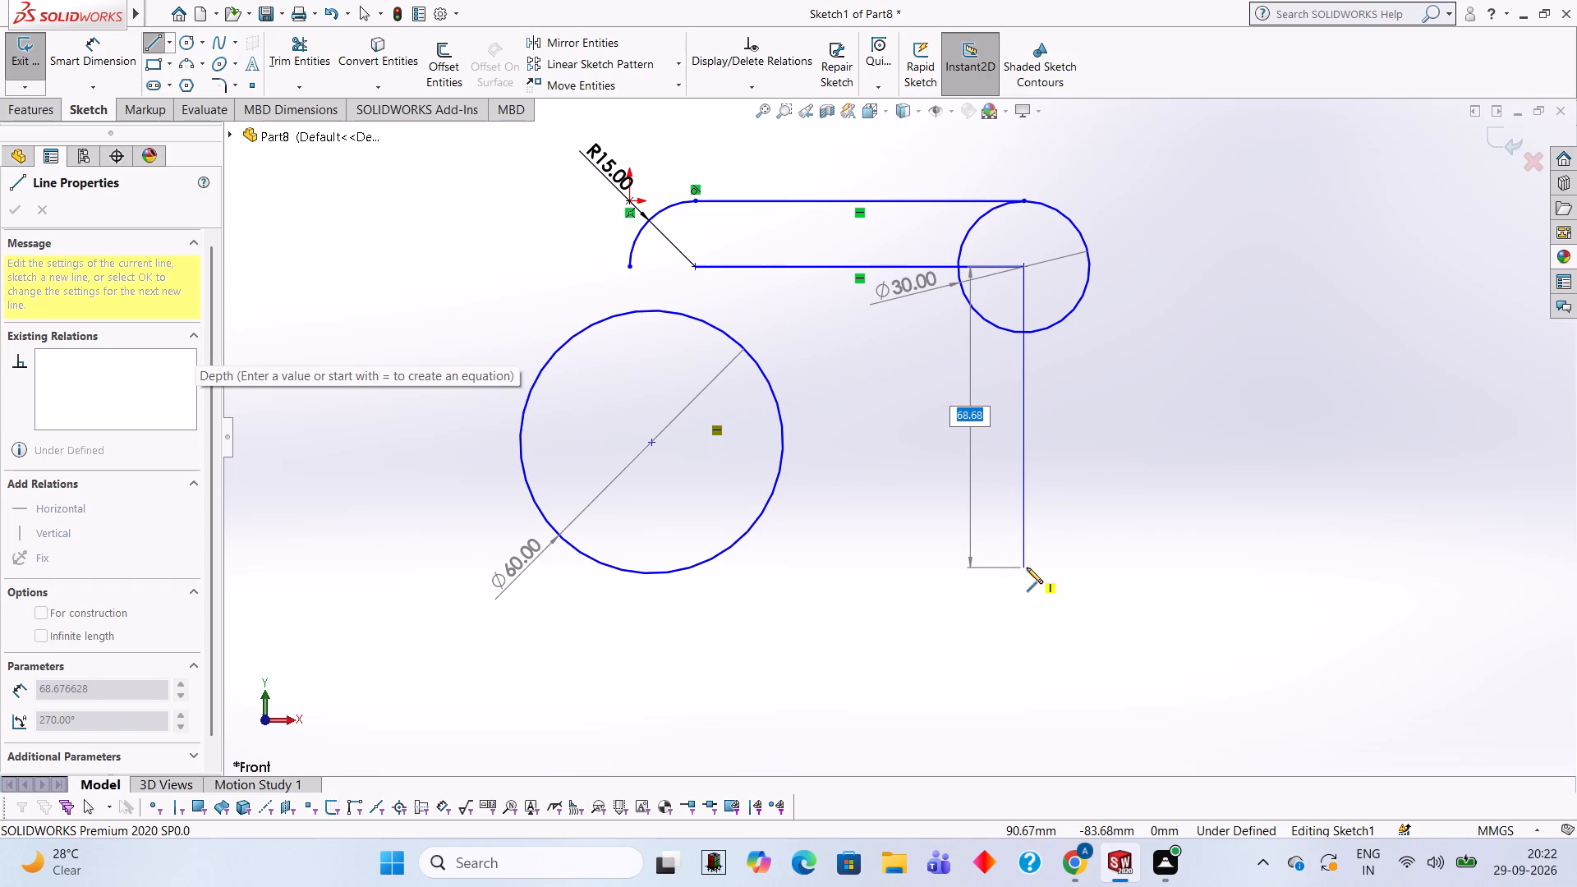
{"action": "left_click", "coordinate": [1020, 604]}
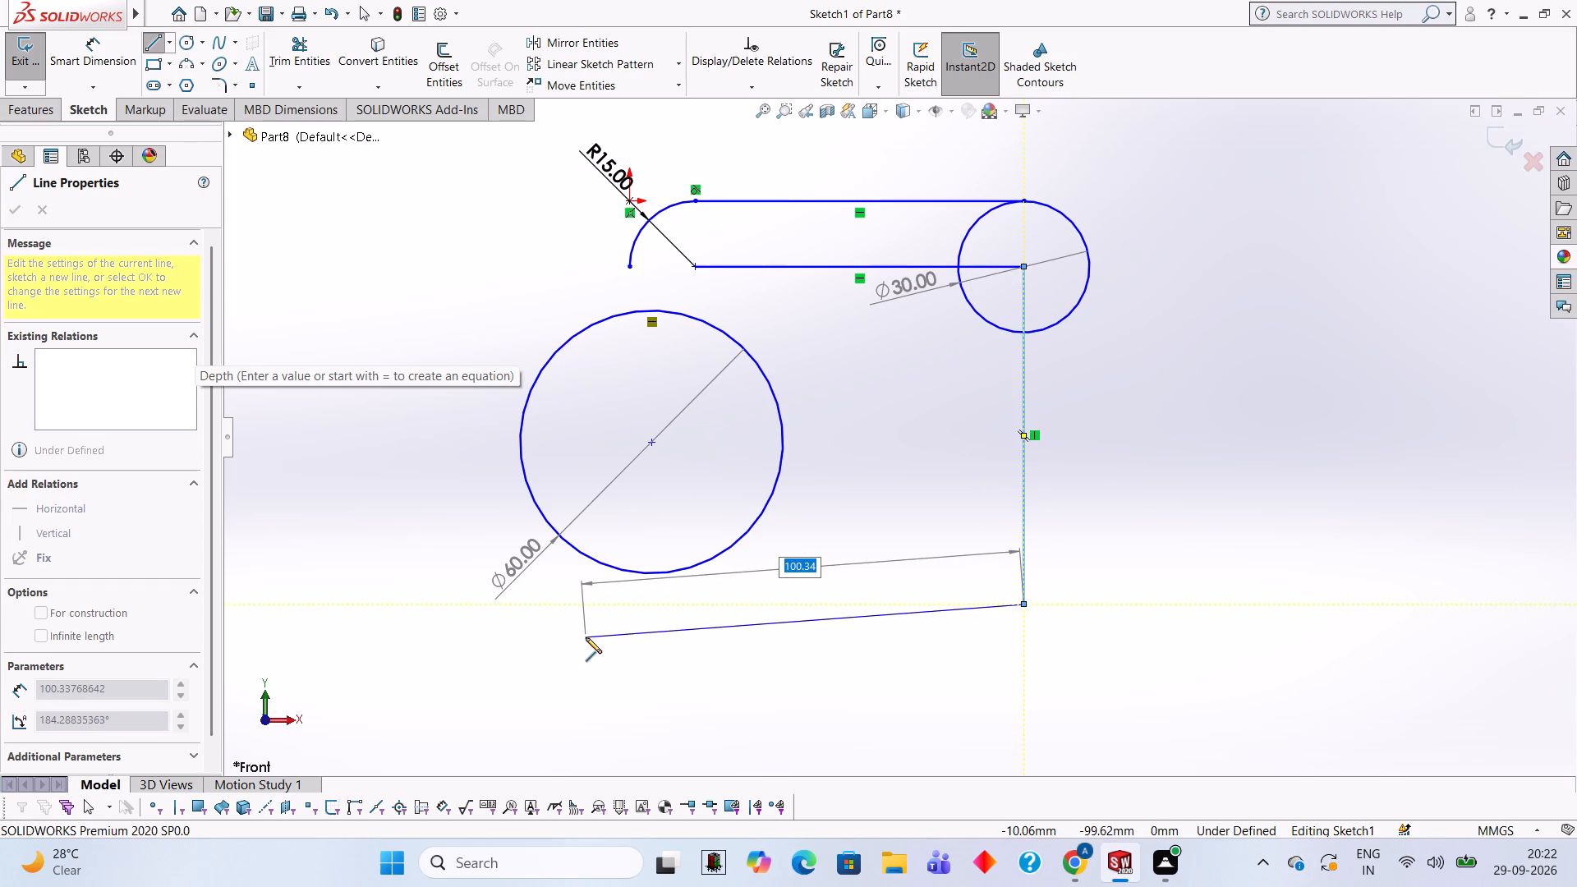
{"action": "key", "text": "Escape"}
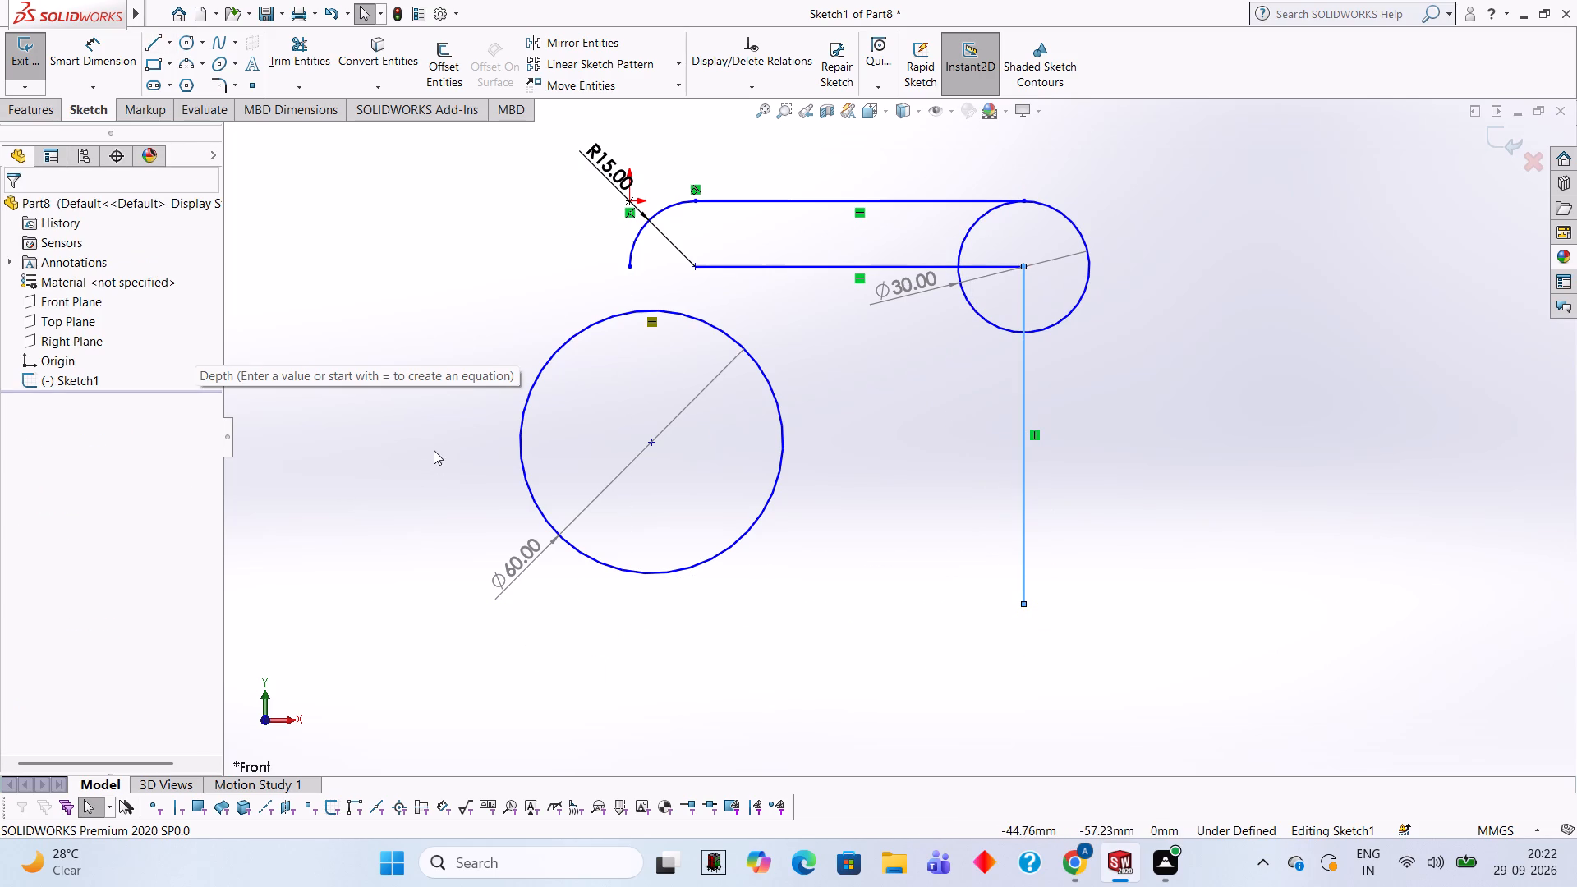
Draw a horizontal line from the 60 mm circle's bottom point, tangent to it, extending right past the vertical line.
{"action": "left_click", "coordinate": [156, 44]}
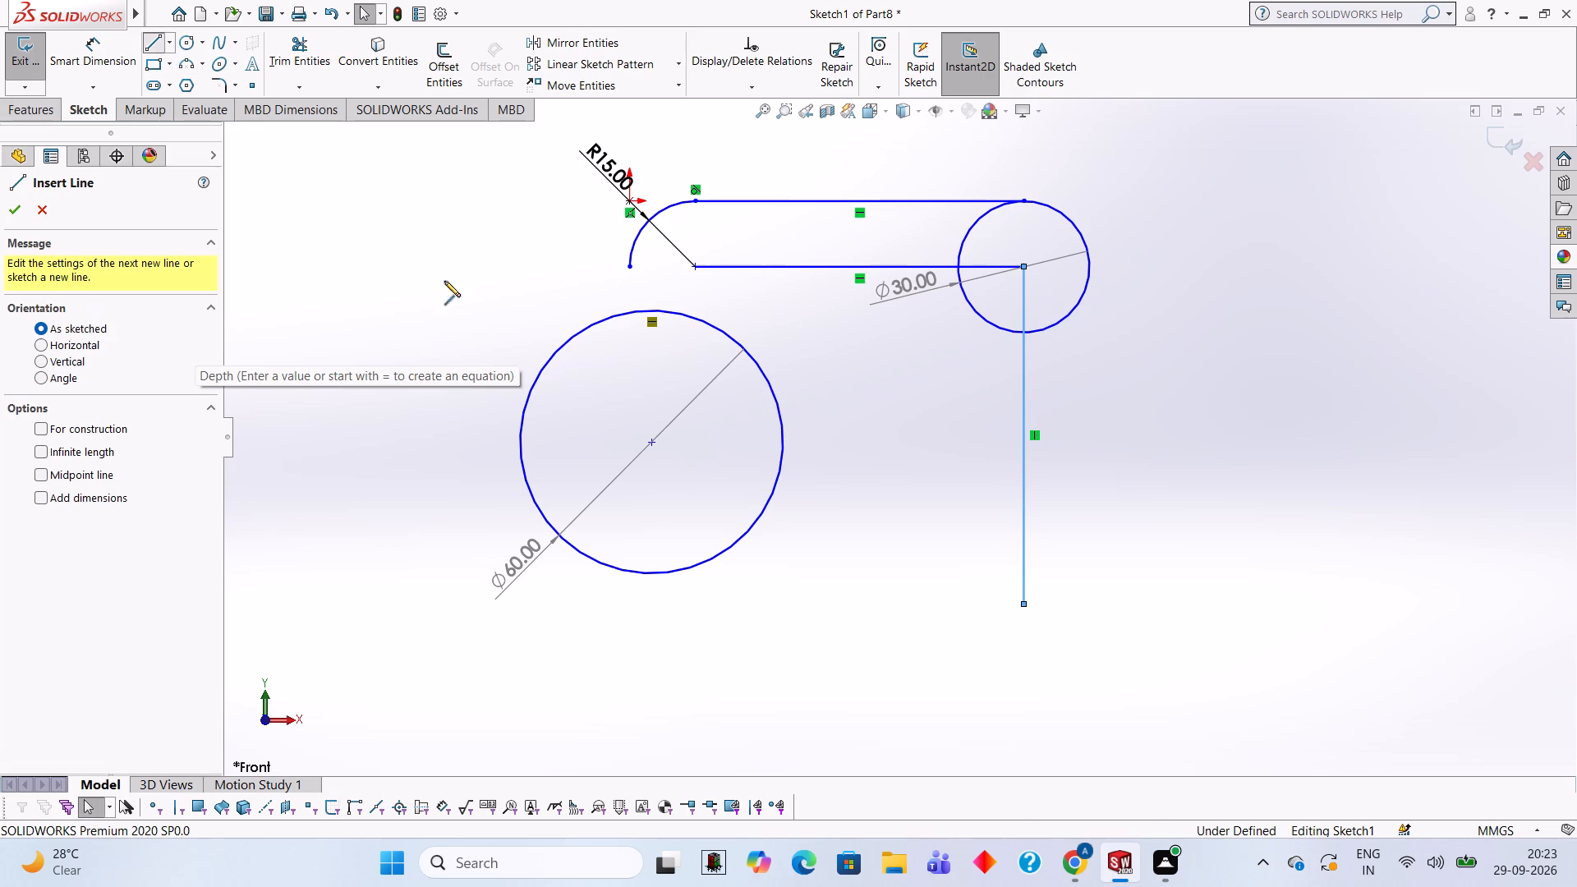
{"action": "left_click", "coordinate": [650, 572]}
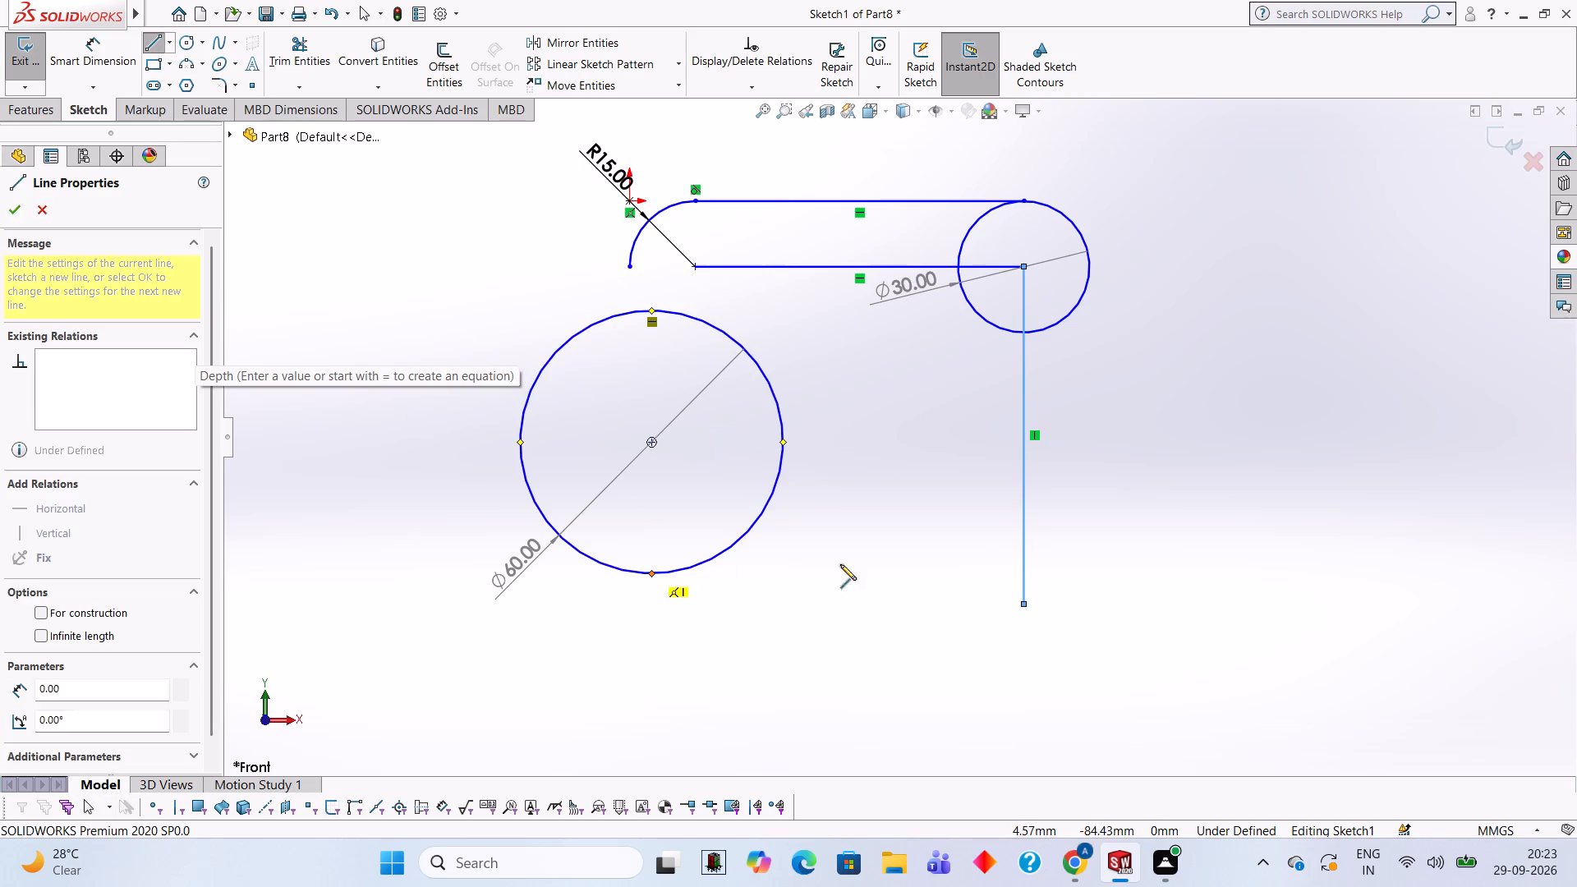
{"action": "left_click", "coordinate": [1092, 572]}
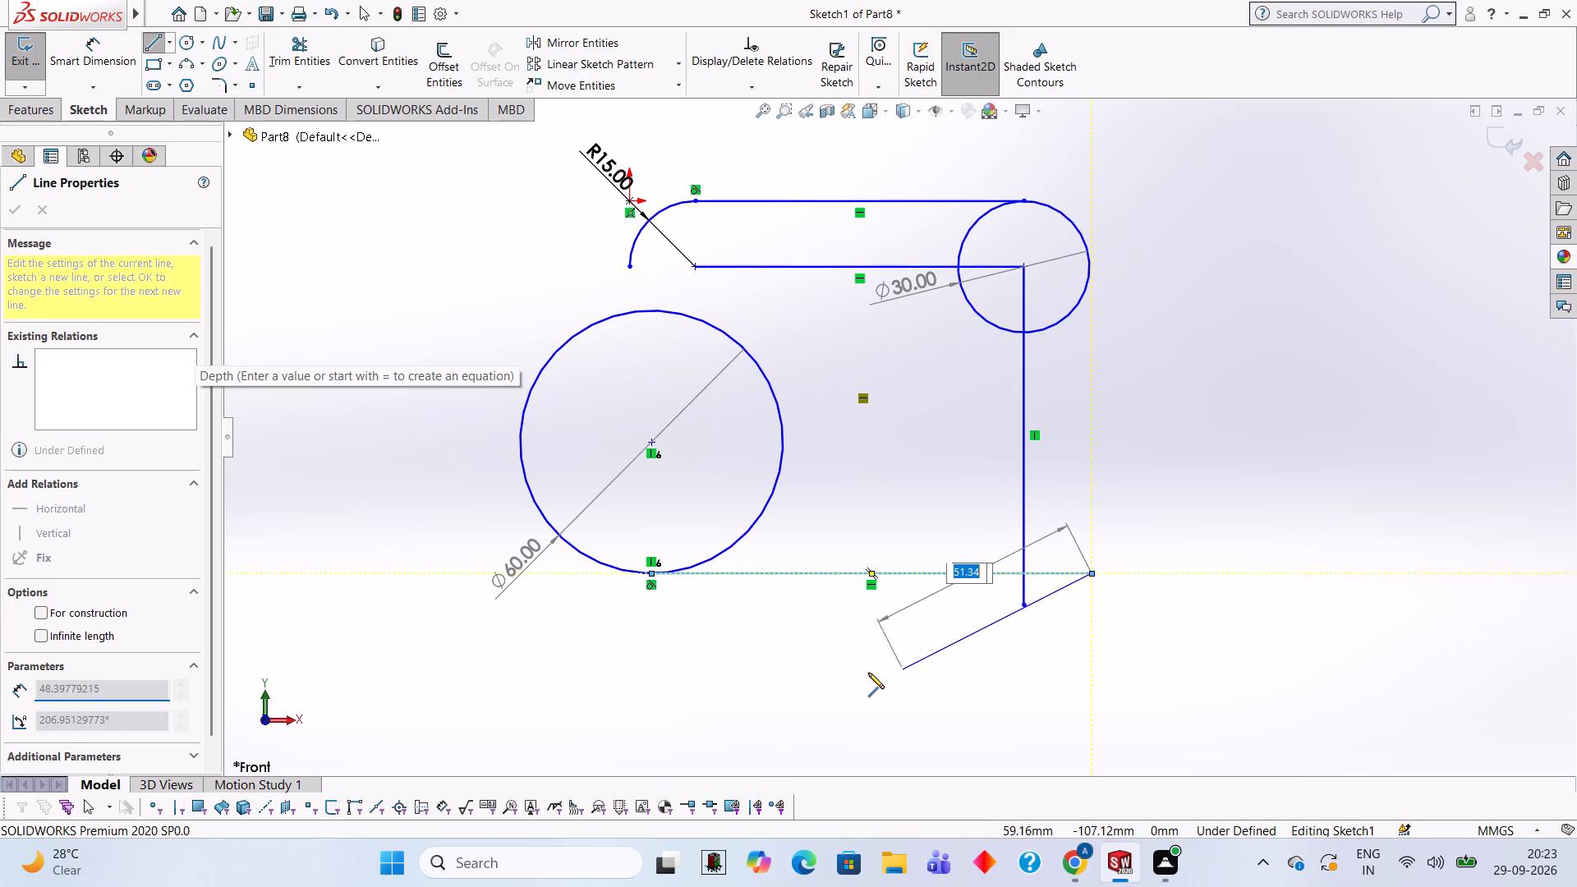
{"action": "key", "text": "Escape"}
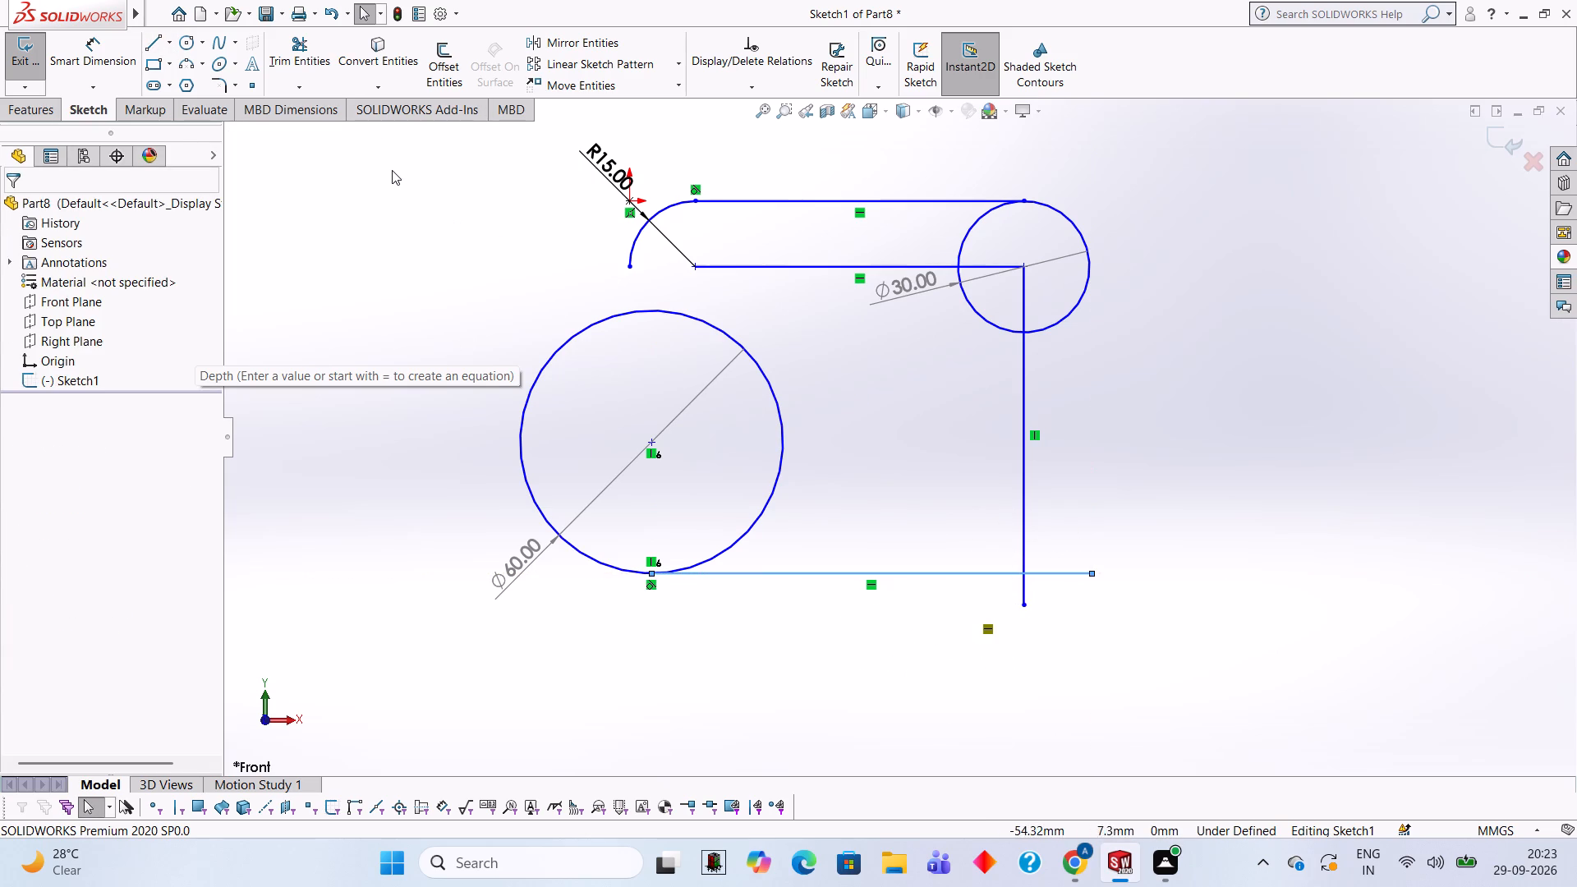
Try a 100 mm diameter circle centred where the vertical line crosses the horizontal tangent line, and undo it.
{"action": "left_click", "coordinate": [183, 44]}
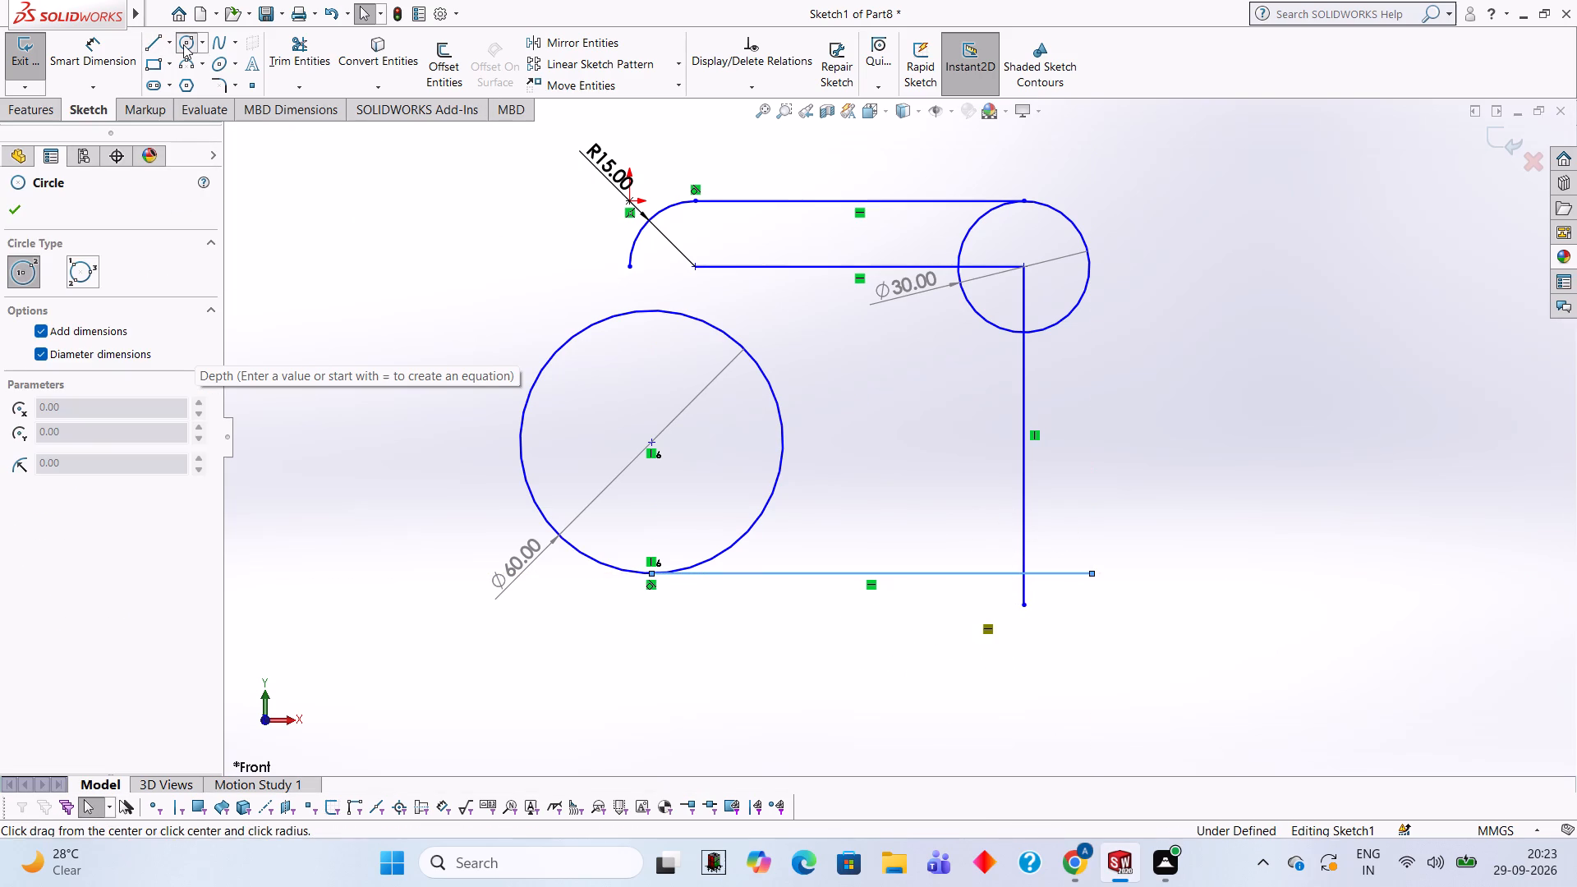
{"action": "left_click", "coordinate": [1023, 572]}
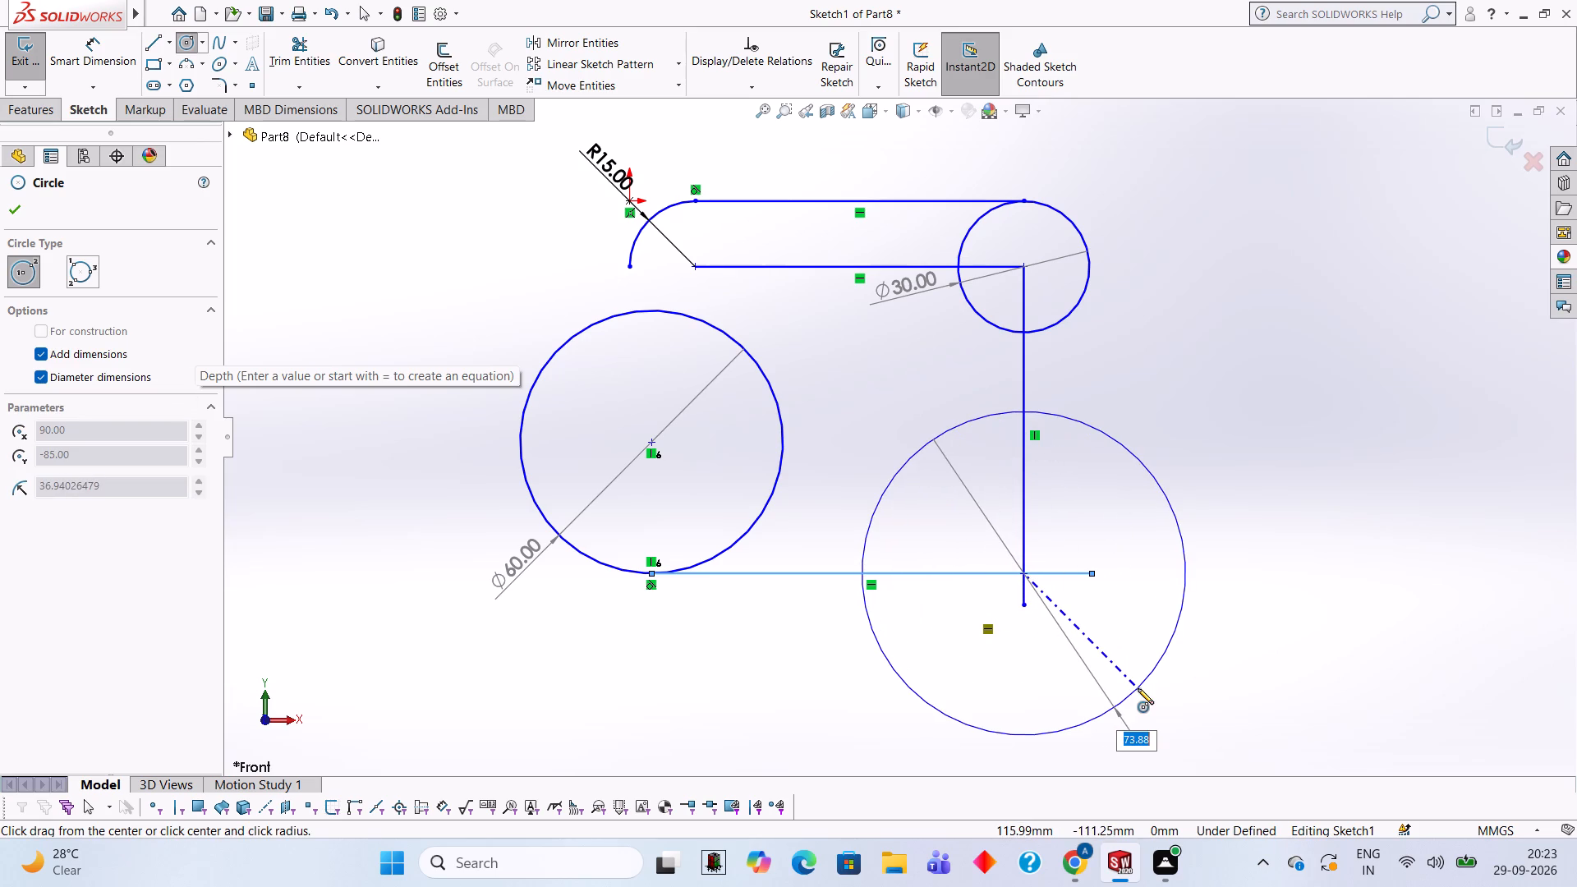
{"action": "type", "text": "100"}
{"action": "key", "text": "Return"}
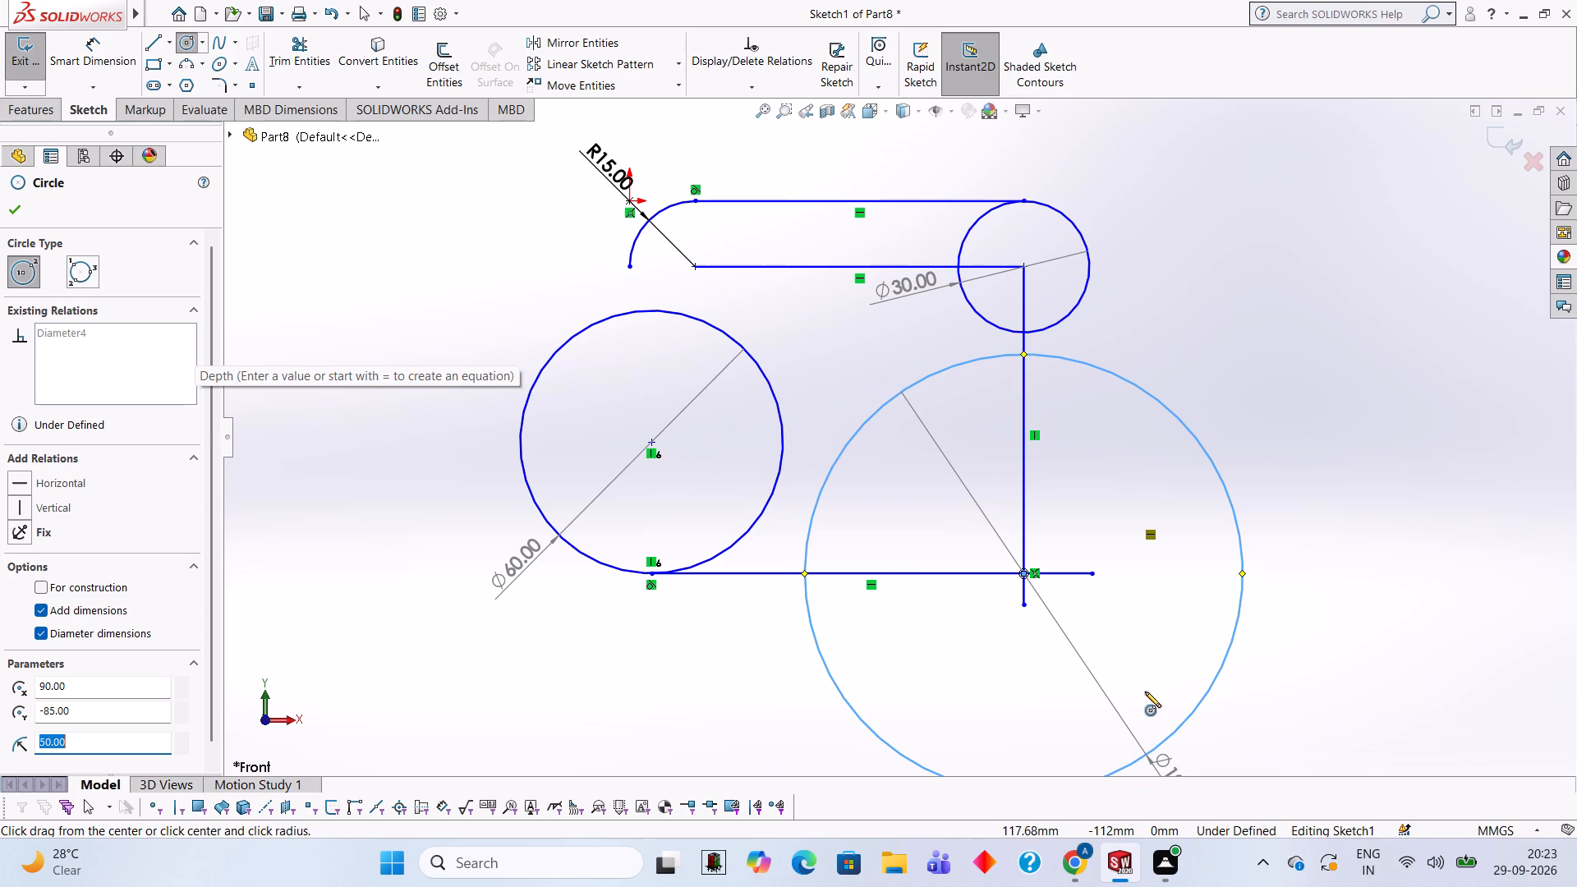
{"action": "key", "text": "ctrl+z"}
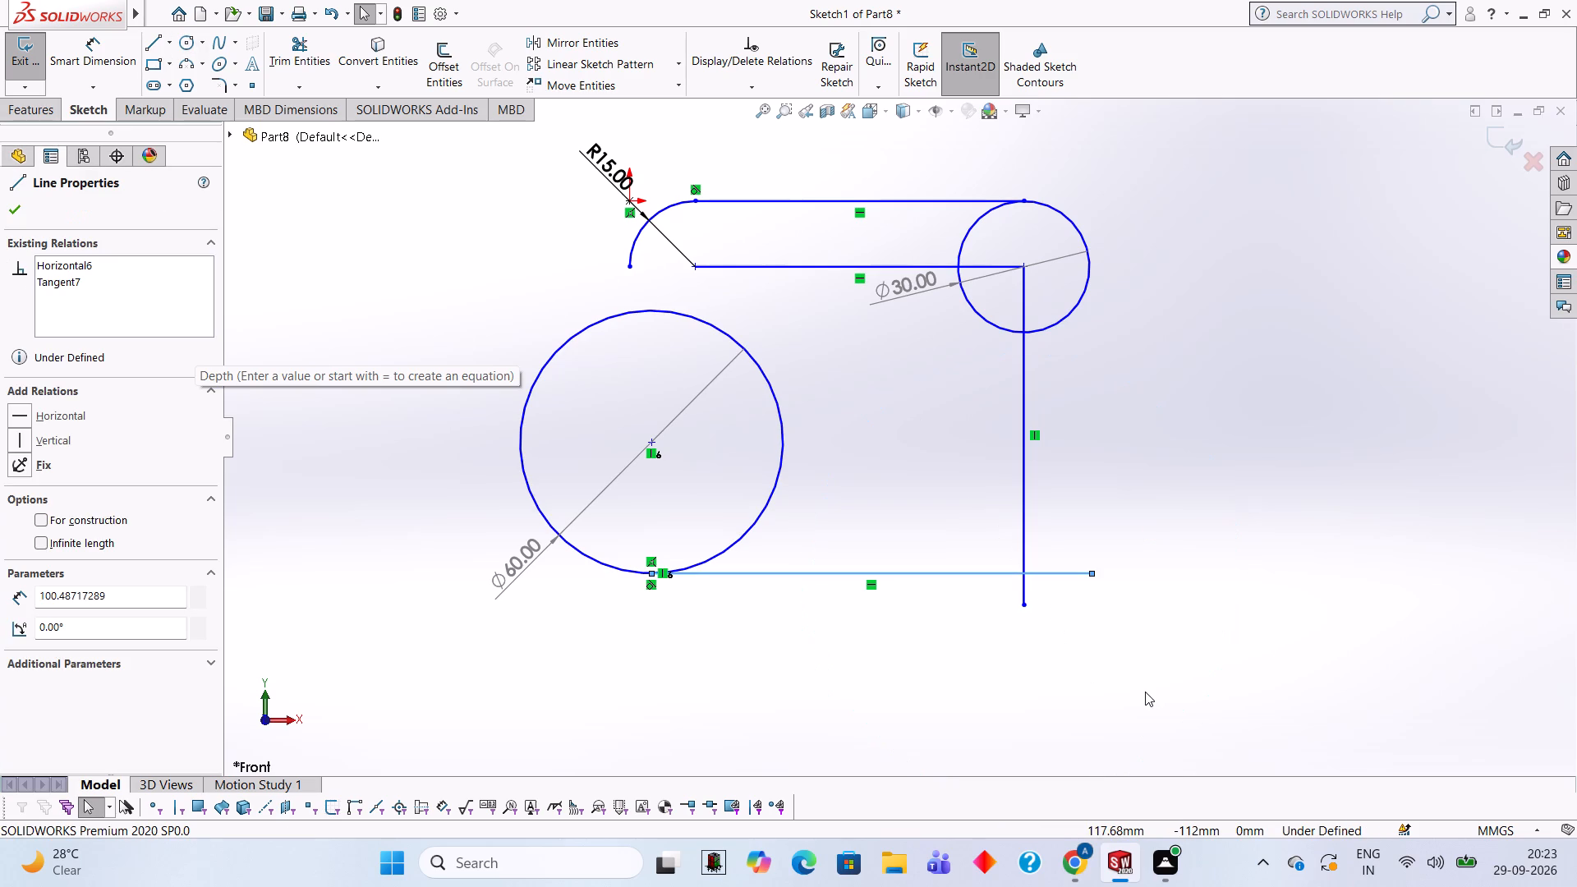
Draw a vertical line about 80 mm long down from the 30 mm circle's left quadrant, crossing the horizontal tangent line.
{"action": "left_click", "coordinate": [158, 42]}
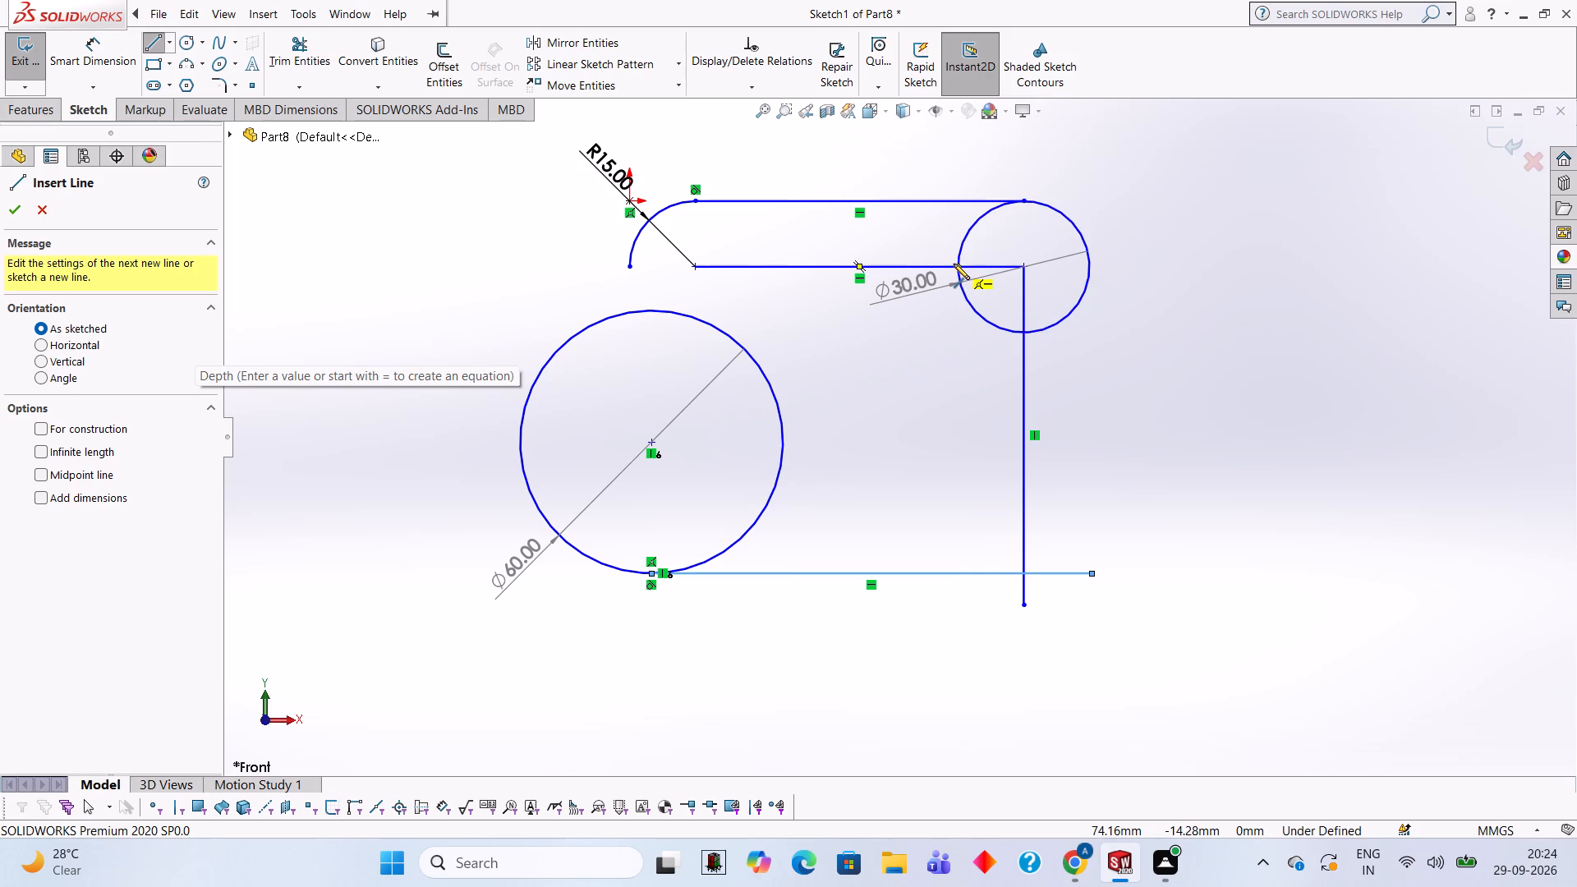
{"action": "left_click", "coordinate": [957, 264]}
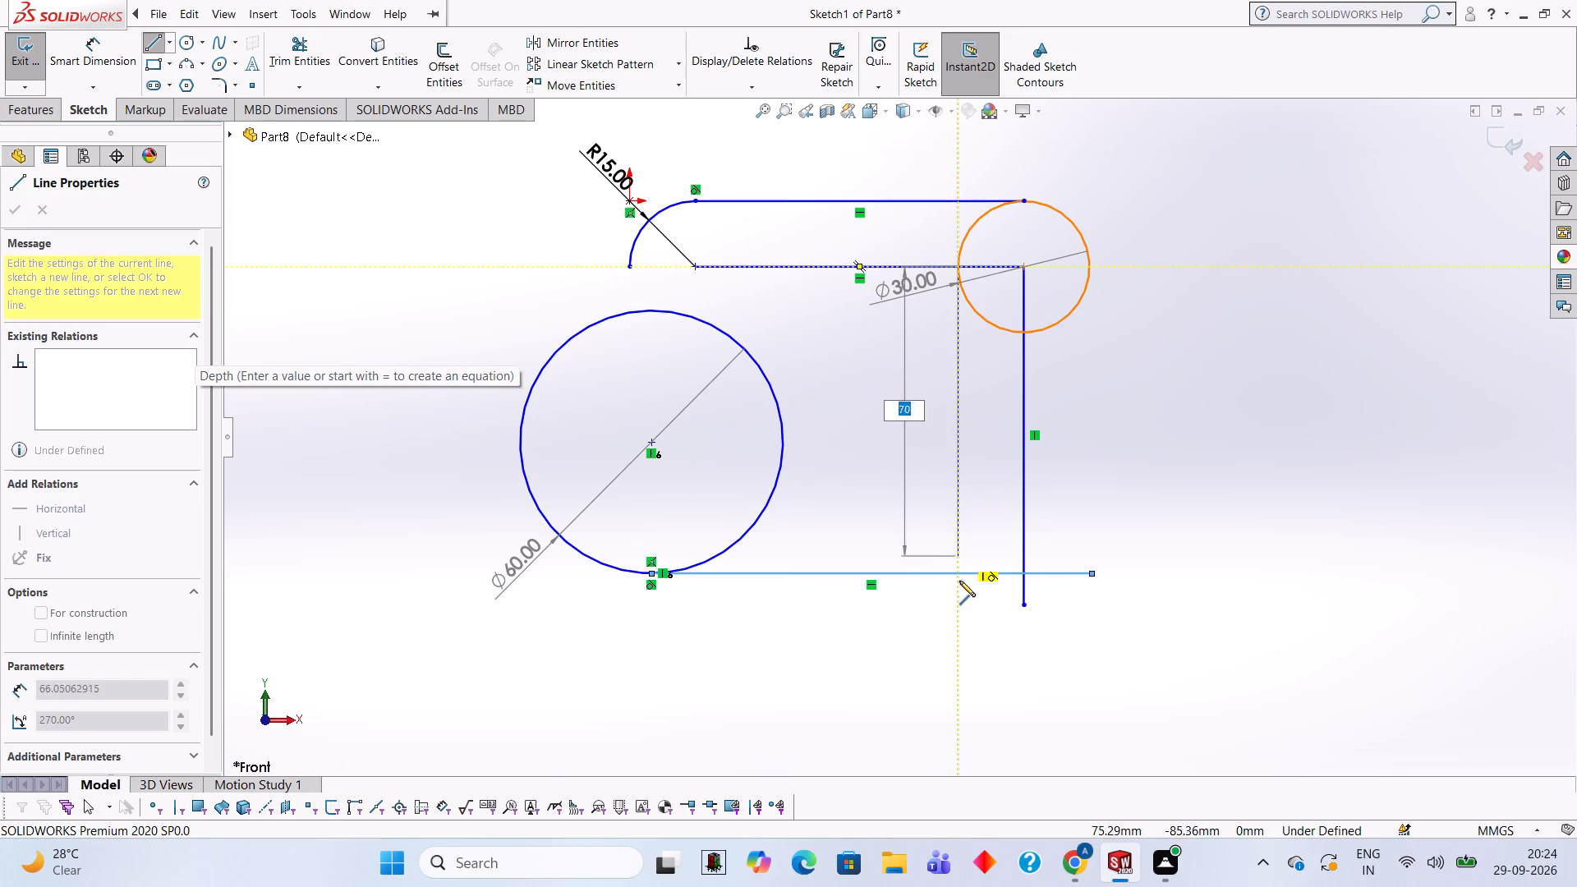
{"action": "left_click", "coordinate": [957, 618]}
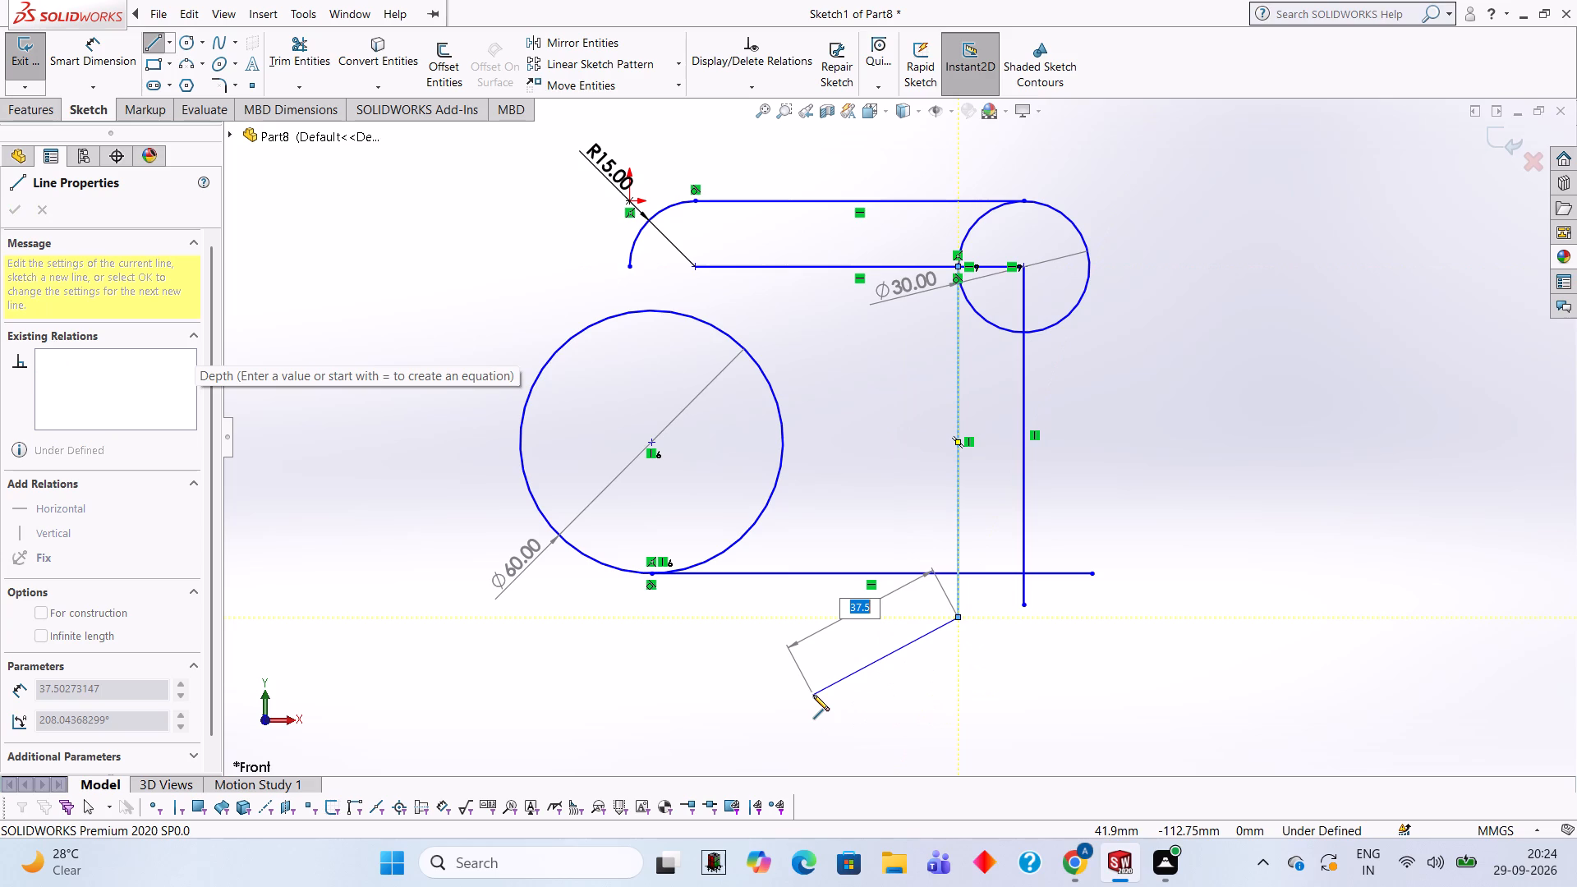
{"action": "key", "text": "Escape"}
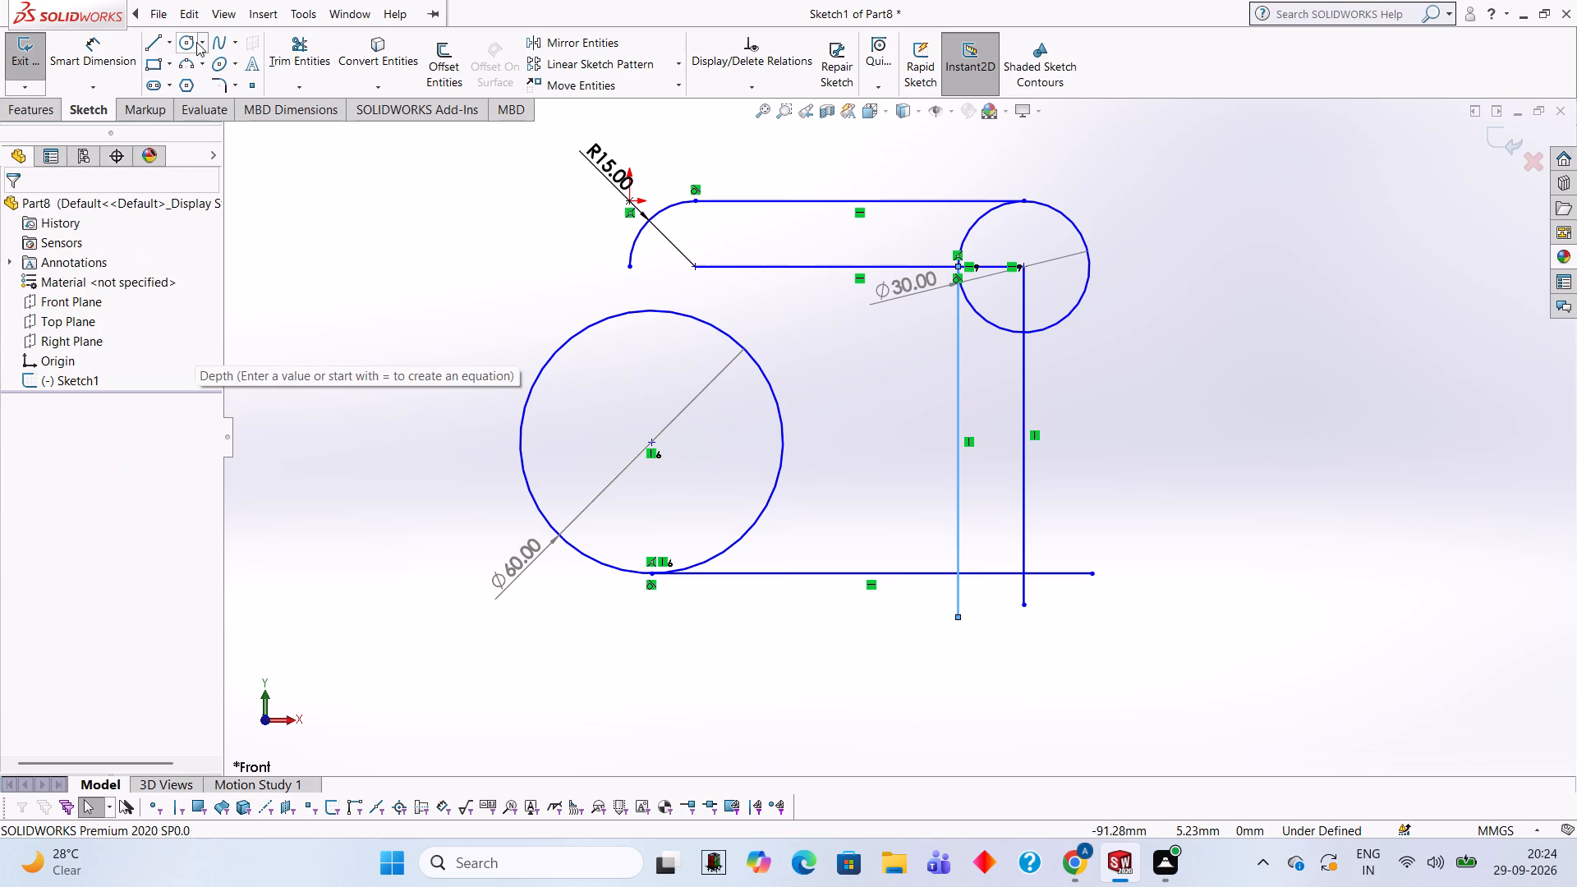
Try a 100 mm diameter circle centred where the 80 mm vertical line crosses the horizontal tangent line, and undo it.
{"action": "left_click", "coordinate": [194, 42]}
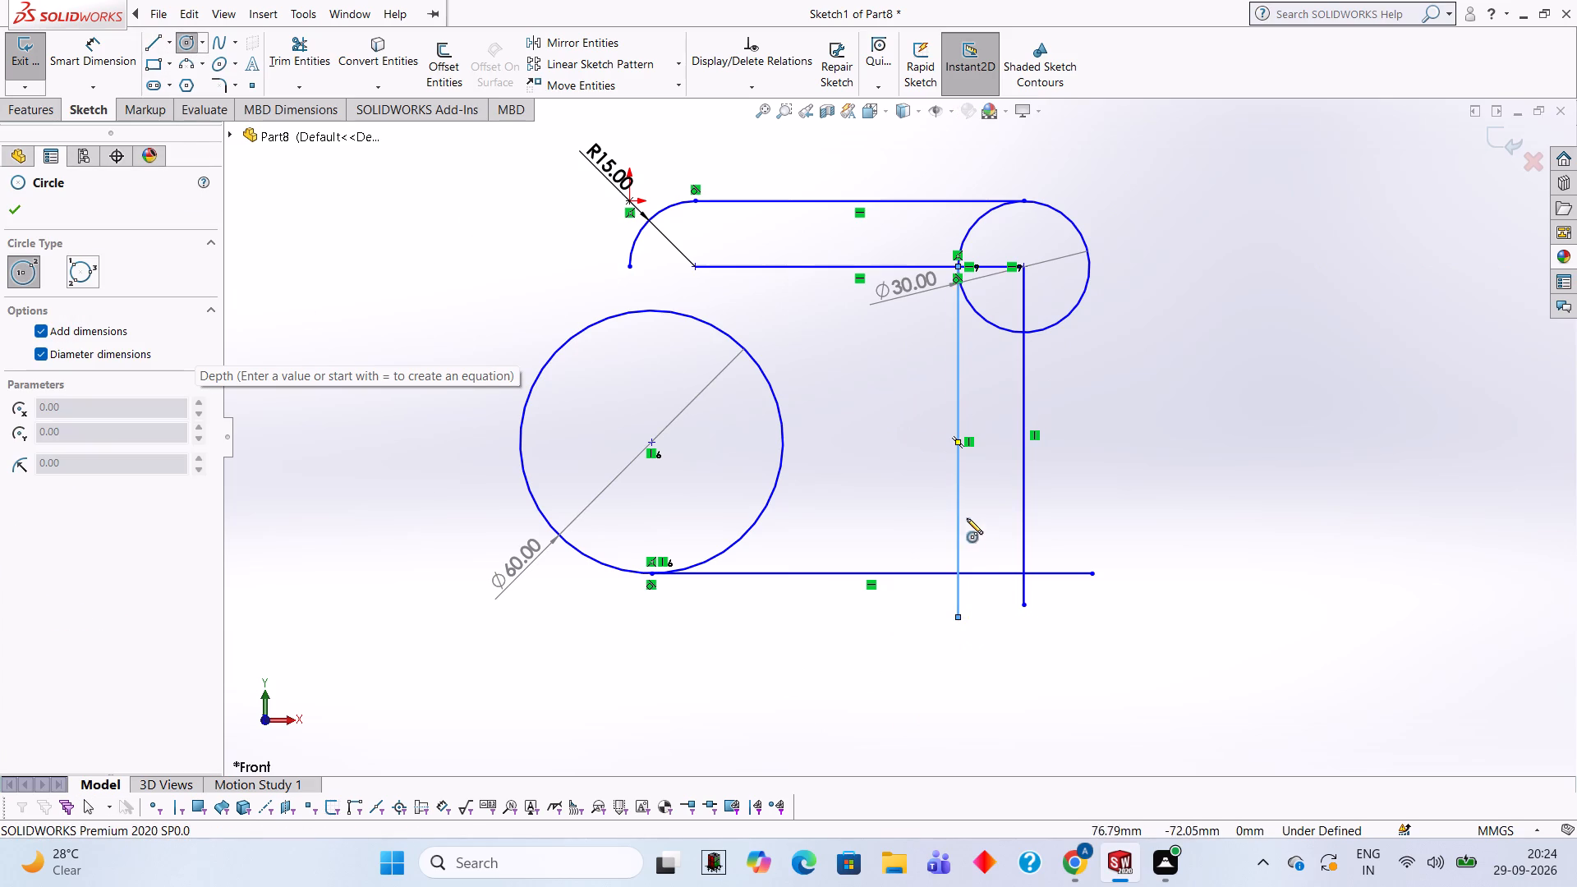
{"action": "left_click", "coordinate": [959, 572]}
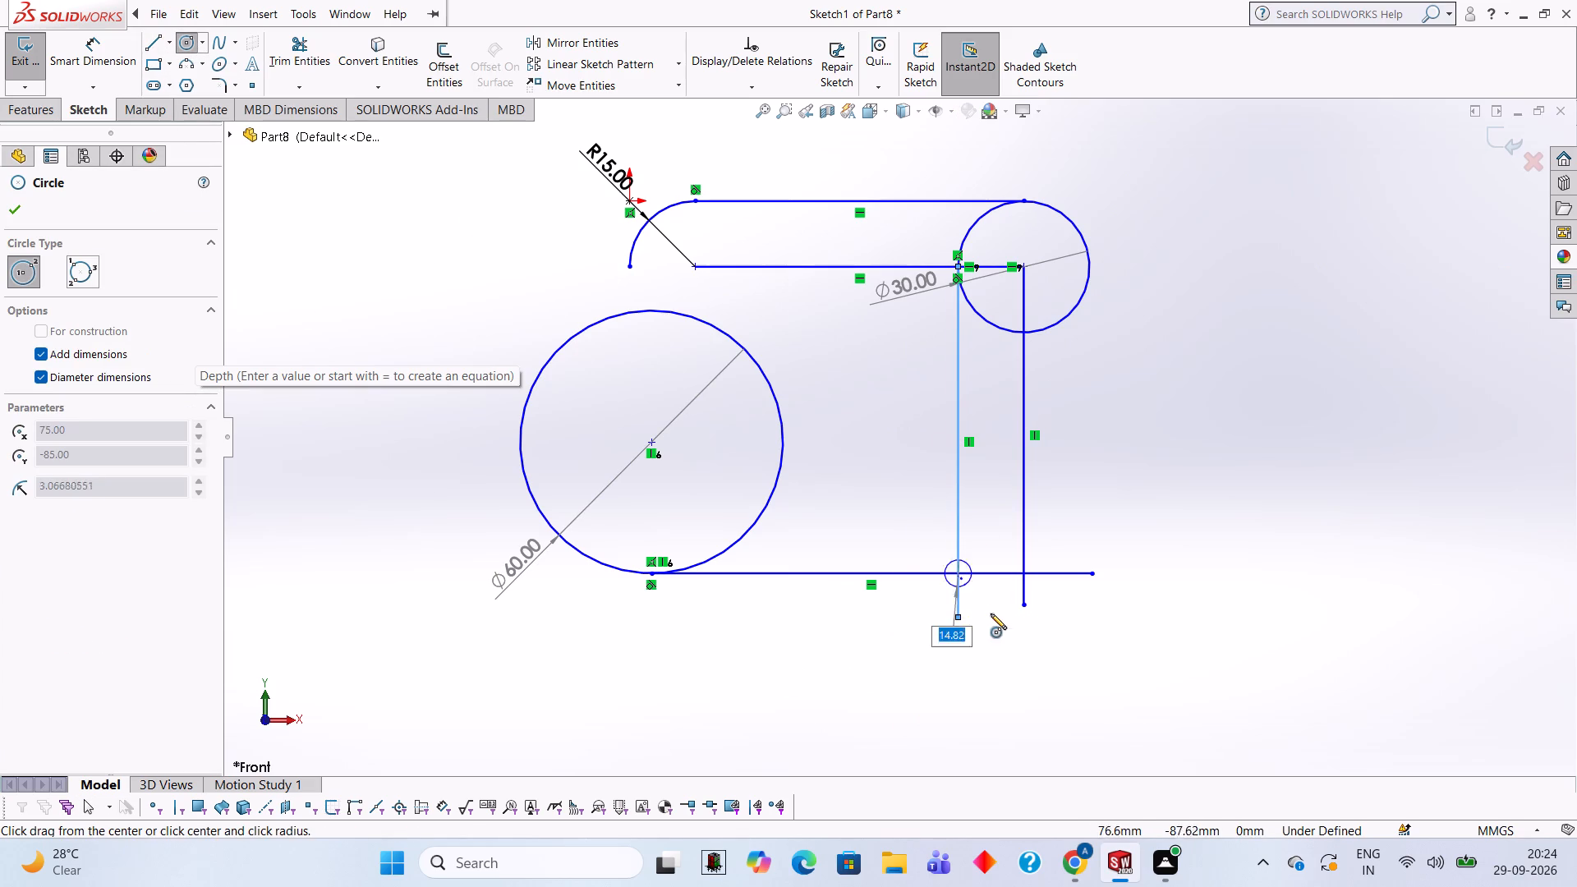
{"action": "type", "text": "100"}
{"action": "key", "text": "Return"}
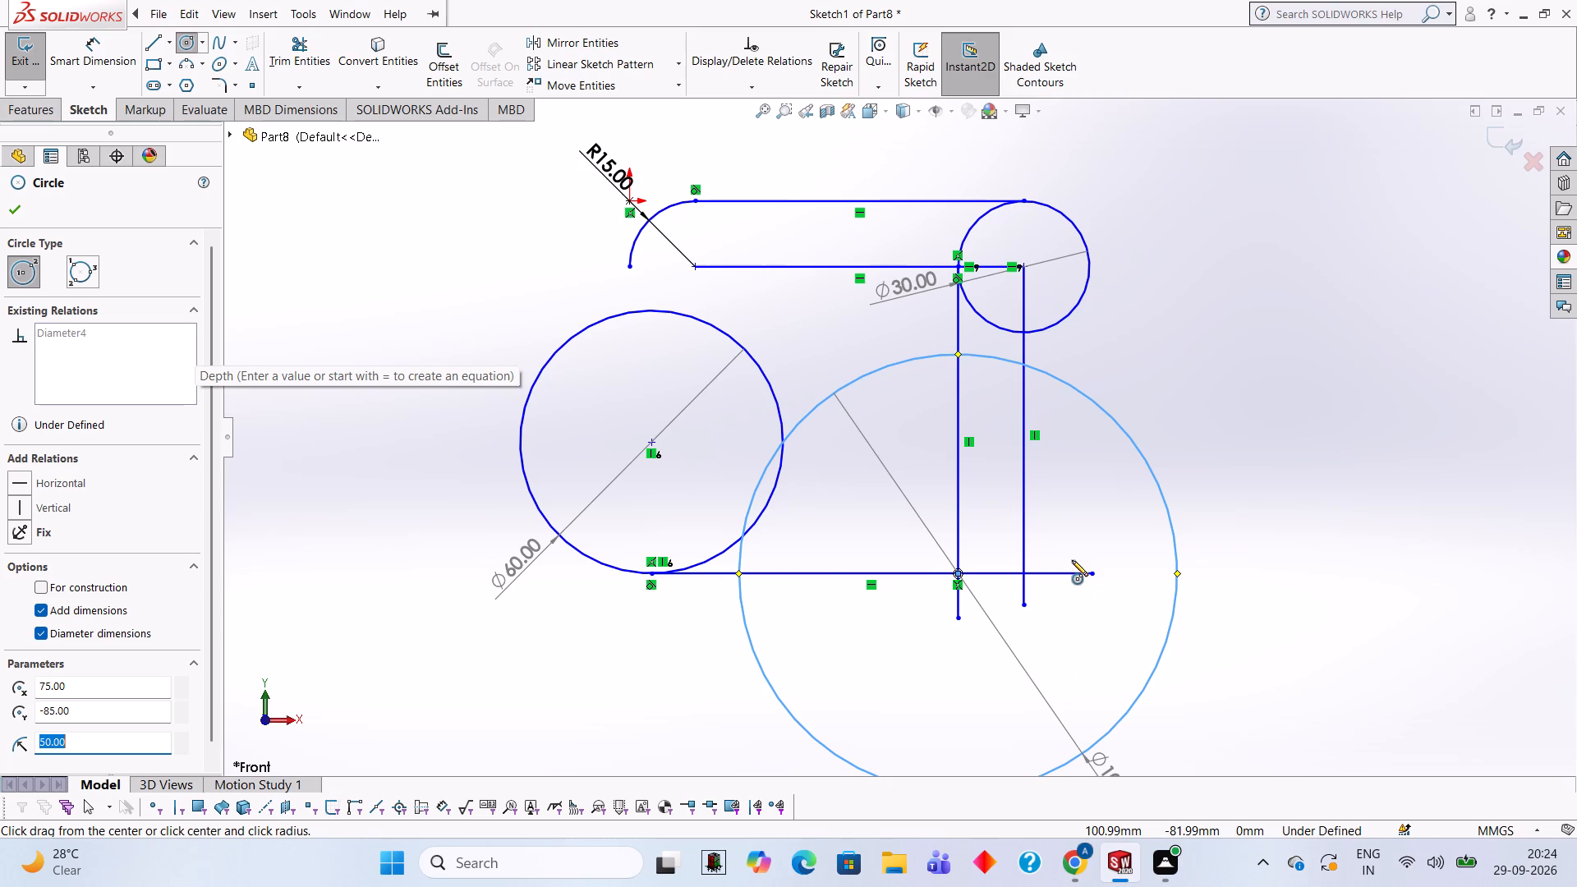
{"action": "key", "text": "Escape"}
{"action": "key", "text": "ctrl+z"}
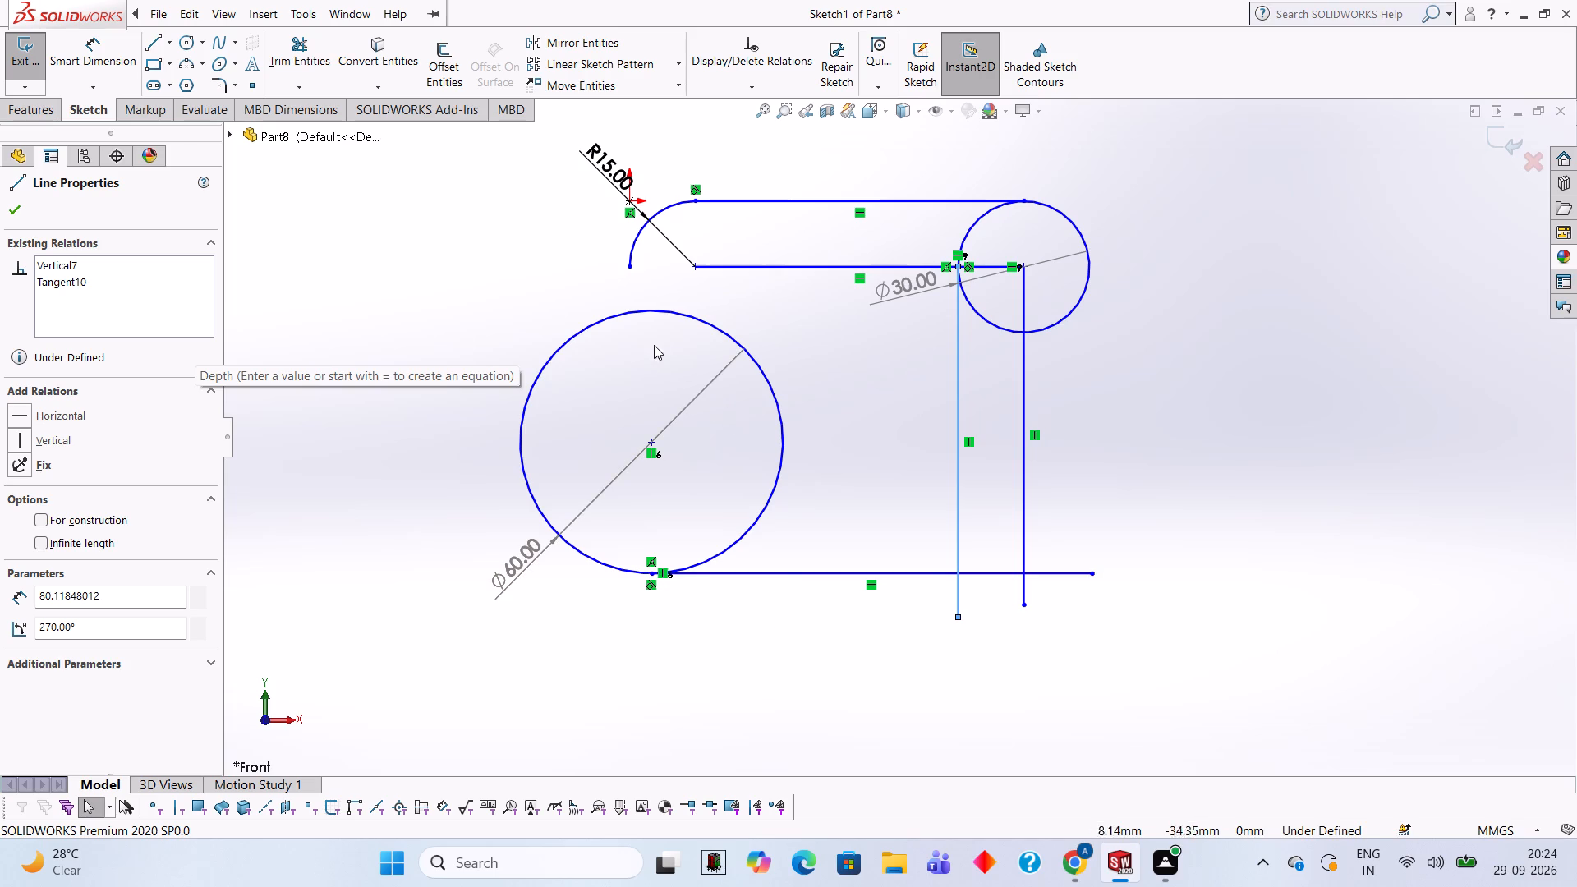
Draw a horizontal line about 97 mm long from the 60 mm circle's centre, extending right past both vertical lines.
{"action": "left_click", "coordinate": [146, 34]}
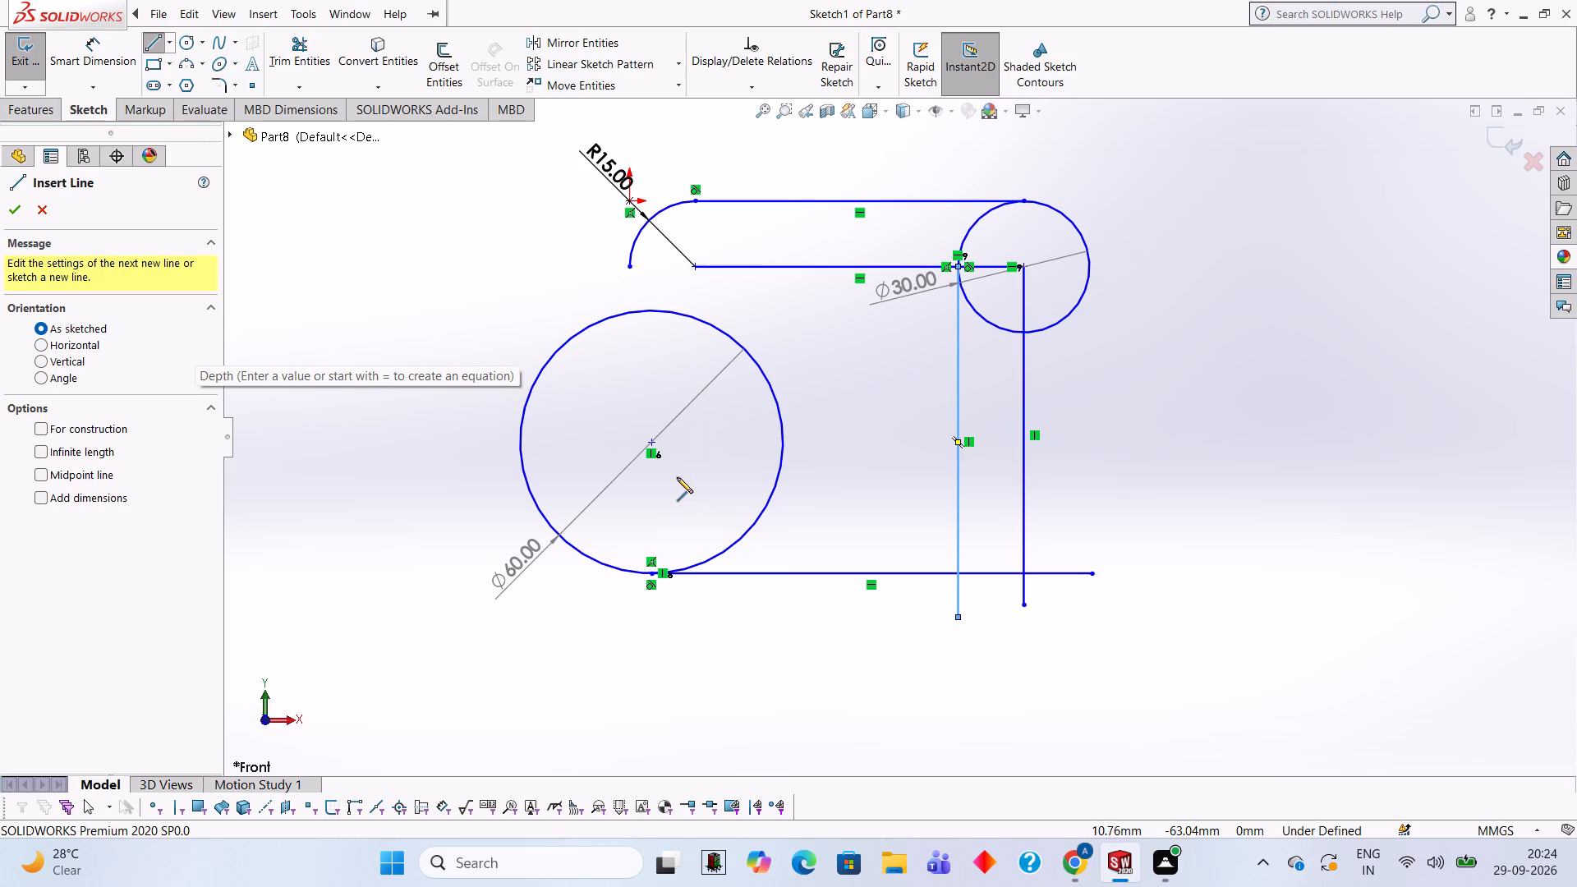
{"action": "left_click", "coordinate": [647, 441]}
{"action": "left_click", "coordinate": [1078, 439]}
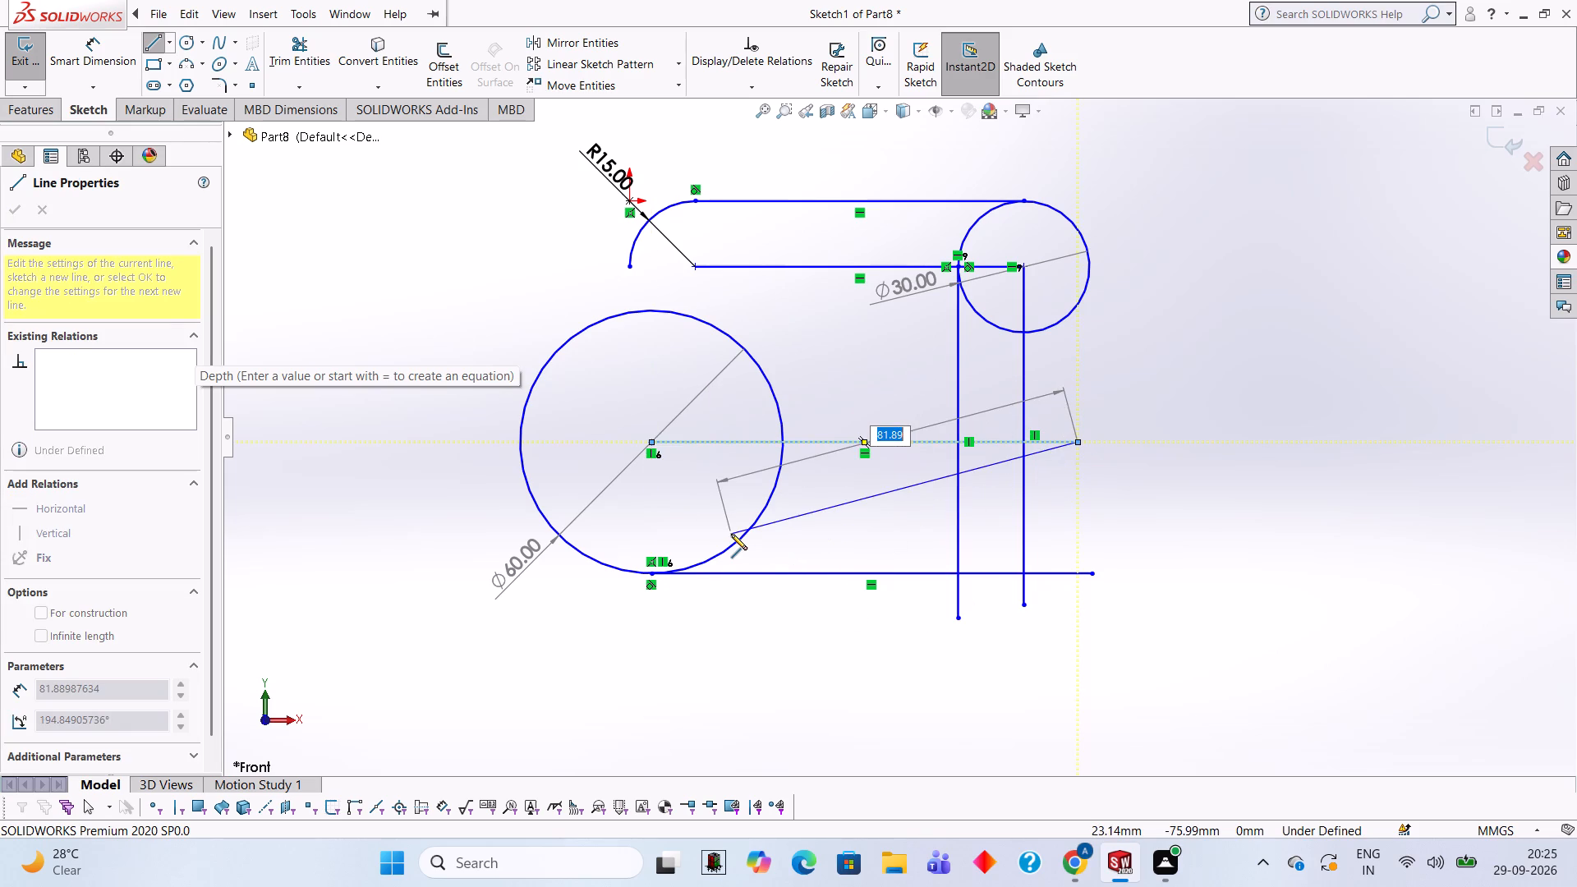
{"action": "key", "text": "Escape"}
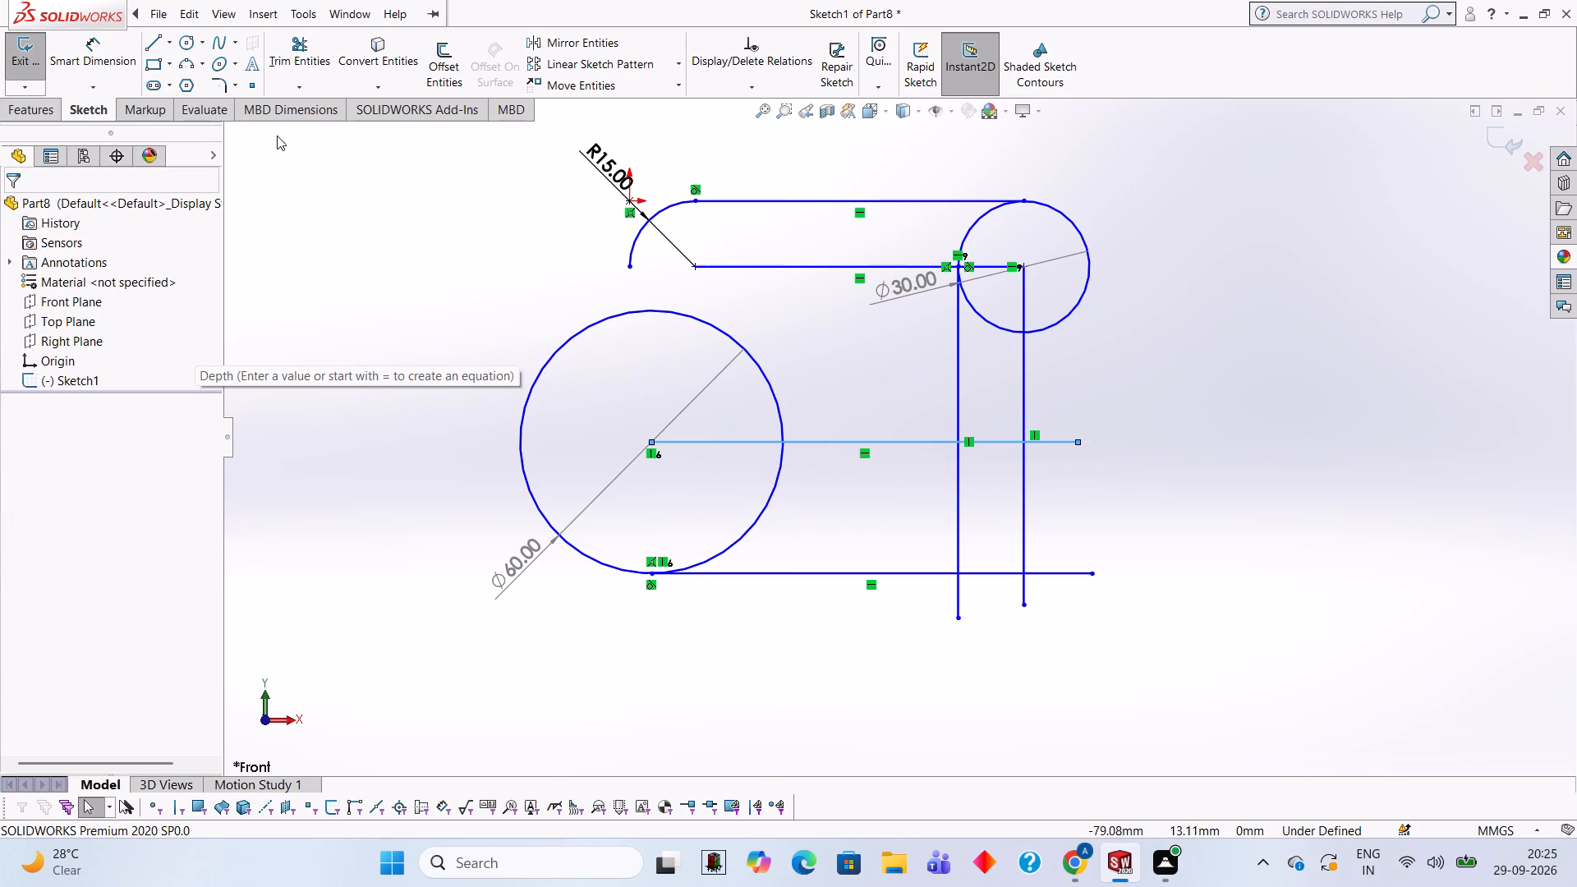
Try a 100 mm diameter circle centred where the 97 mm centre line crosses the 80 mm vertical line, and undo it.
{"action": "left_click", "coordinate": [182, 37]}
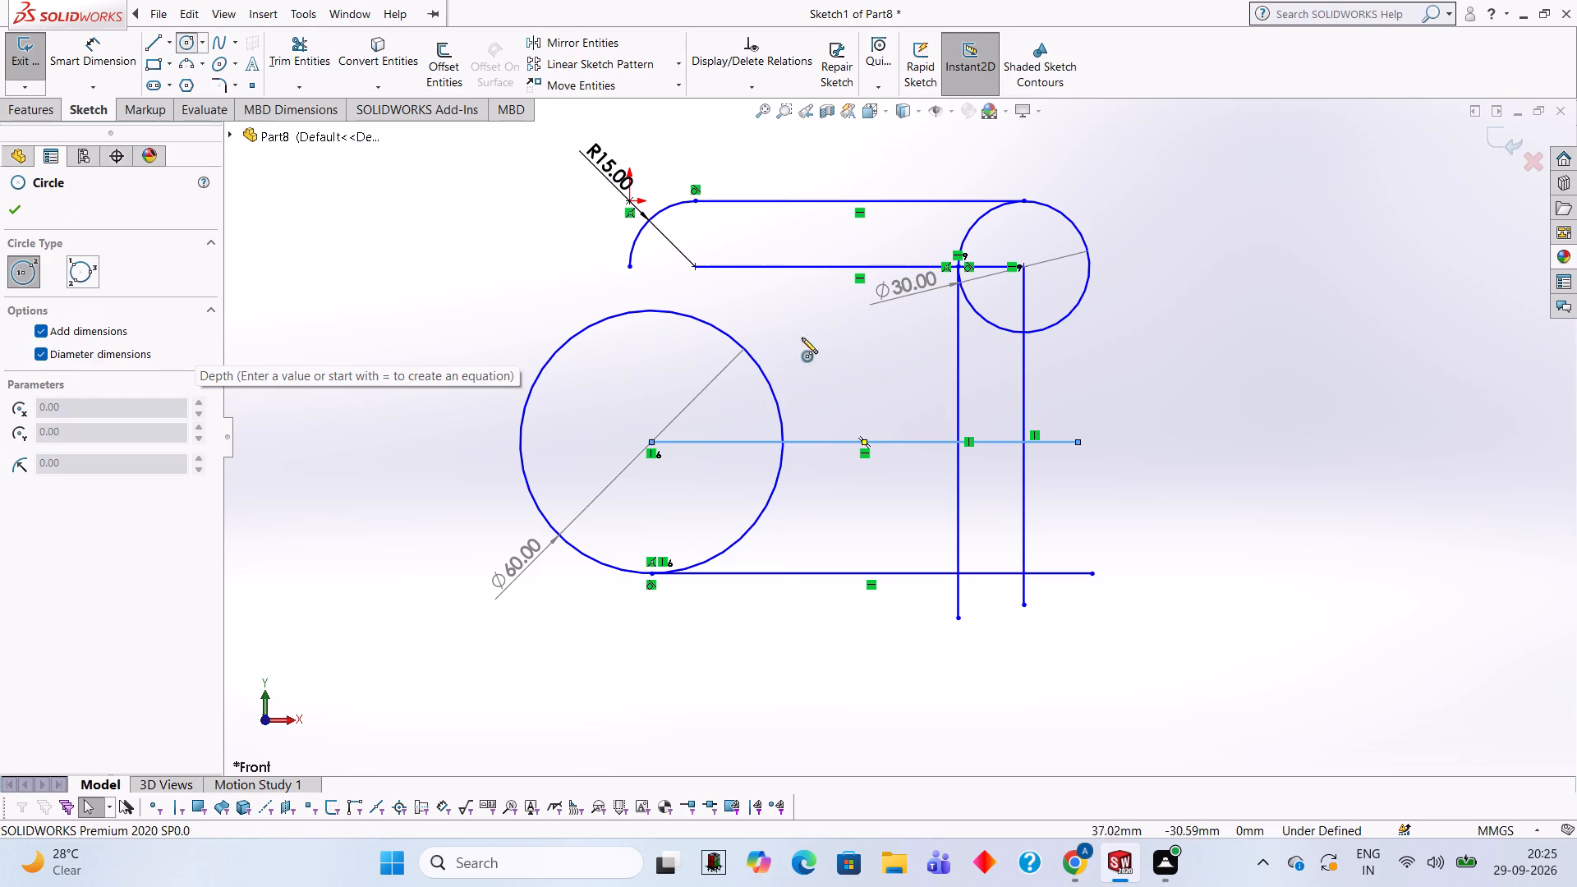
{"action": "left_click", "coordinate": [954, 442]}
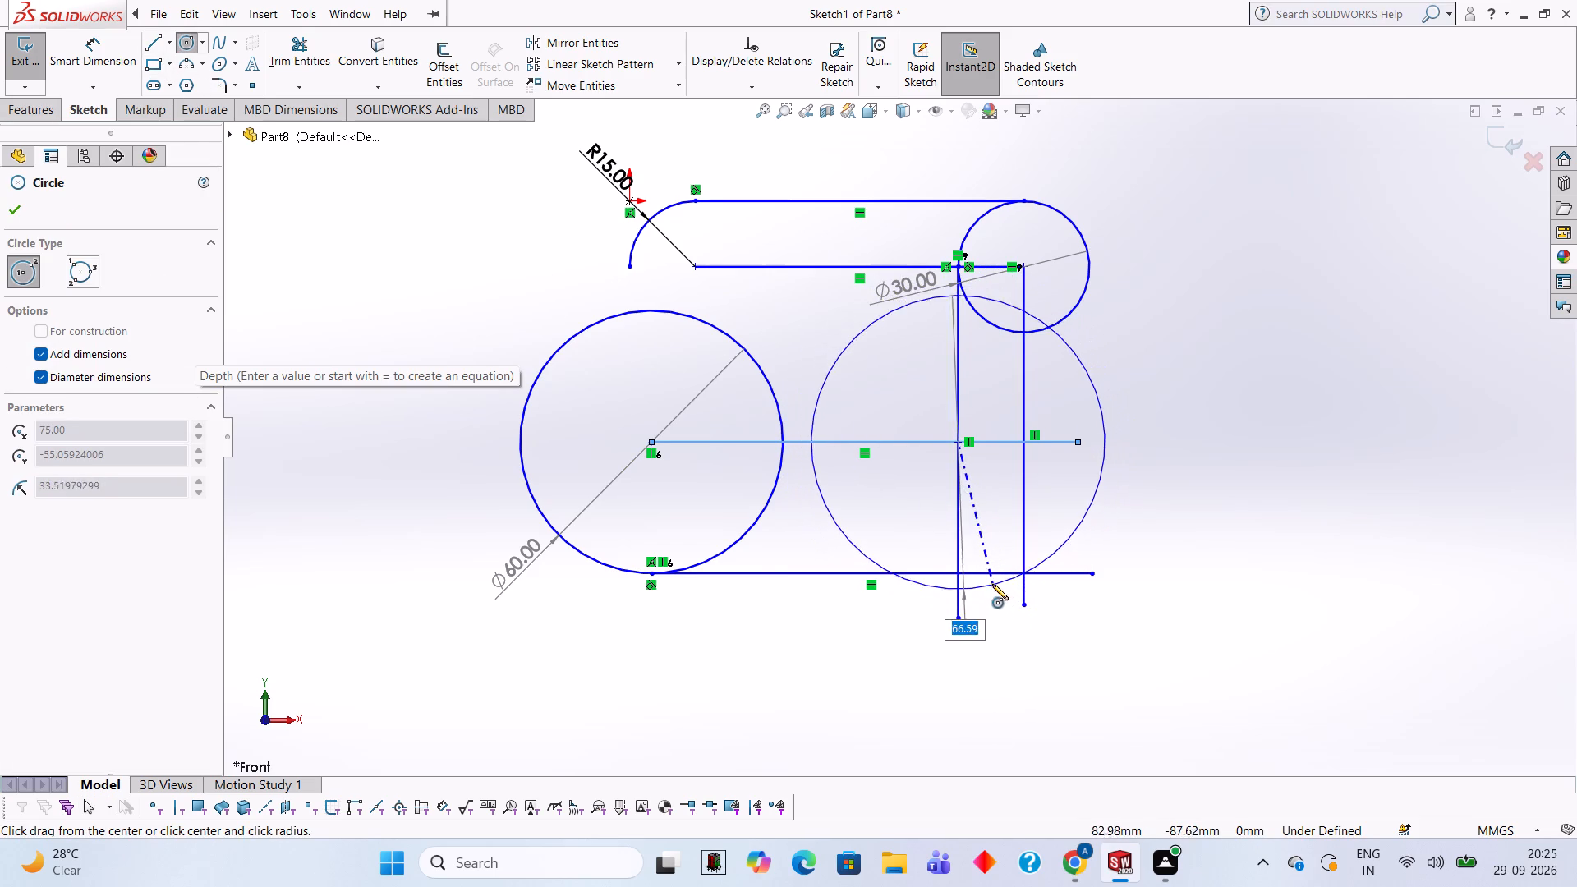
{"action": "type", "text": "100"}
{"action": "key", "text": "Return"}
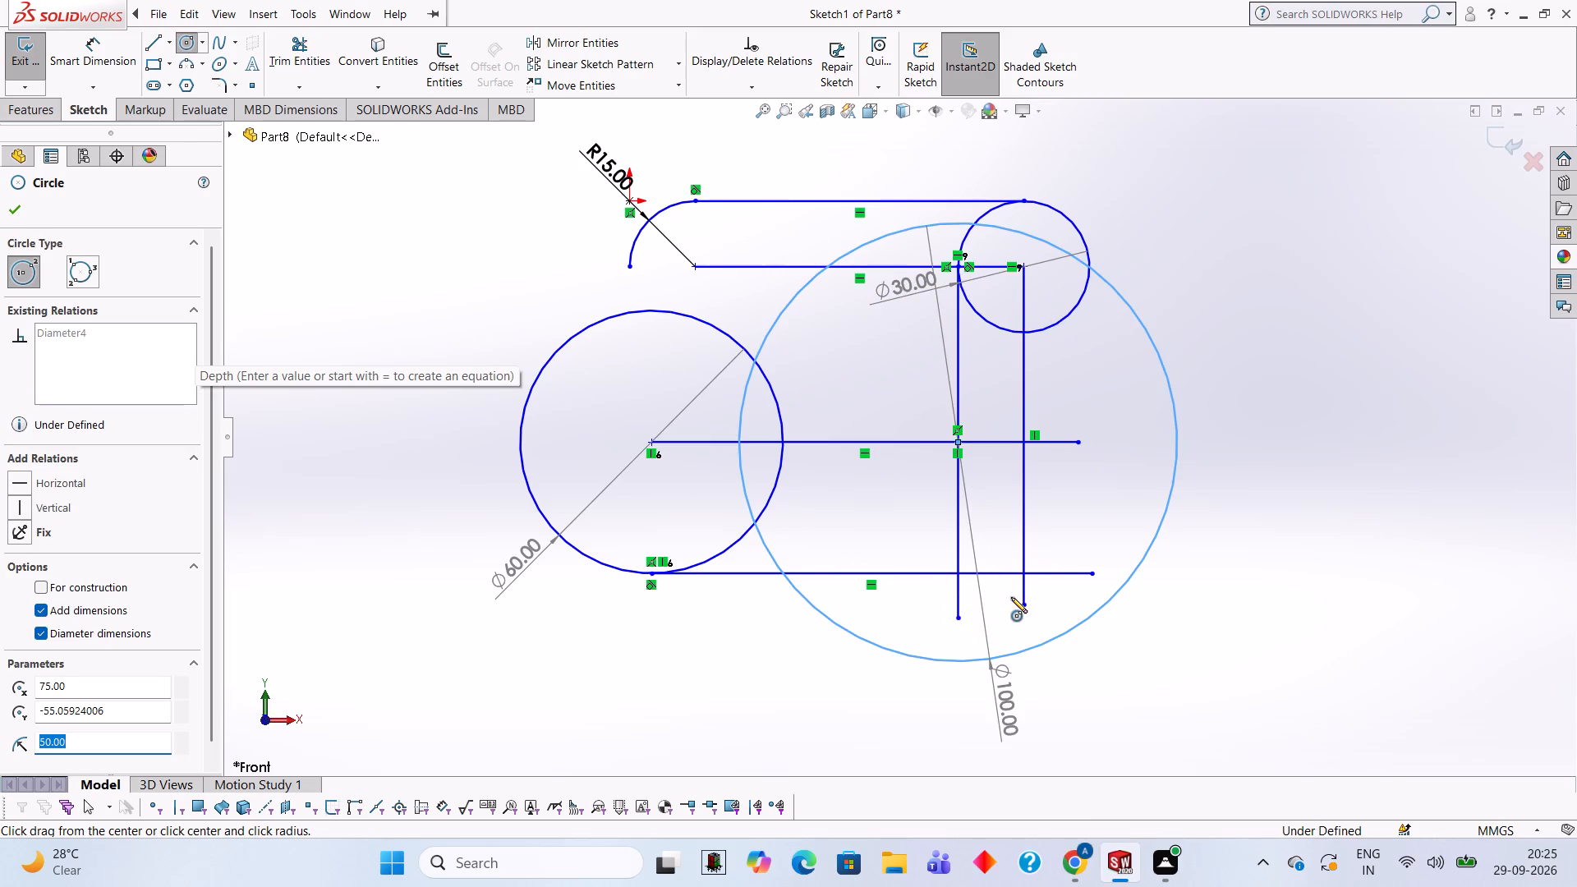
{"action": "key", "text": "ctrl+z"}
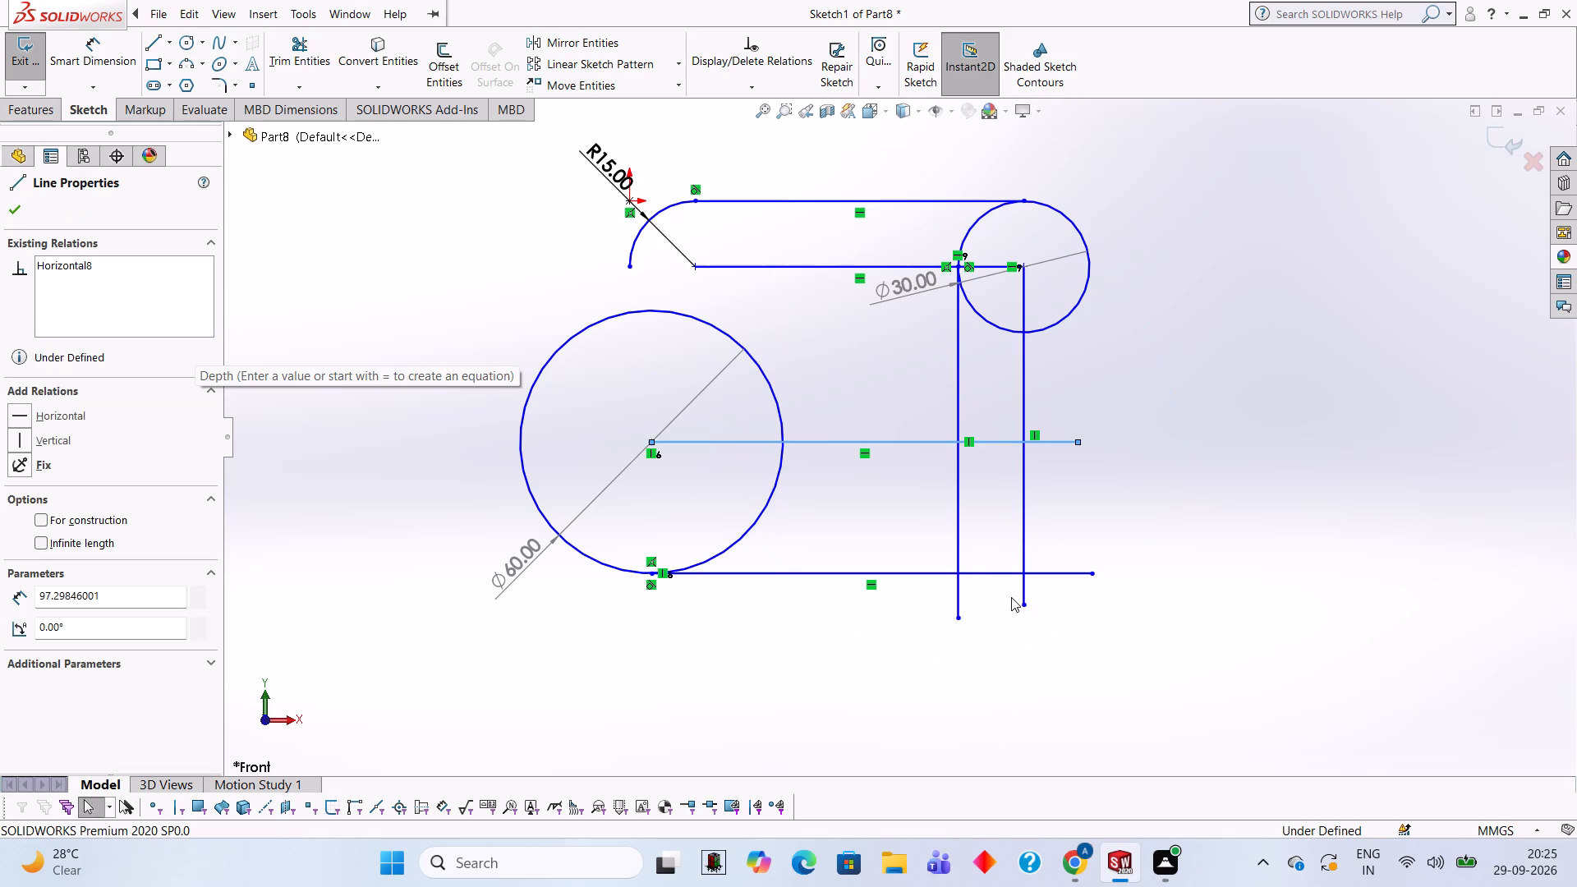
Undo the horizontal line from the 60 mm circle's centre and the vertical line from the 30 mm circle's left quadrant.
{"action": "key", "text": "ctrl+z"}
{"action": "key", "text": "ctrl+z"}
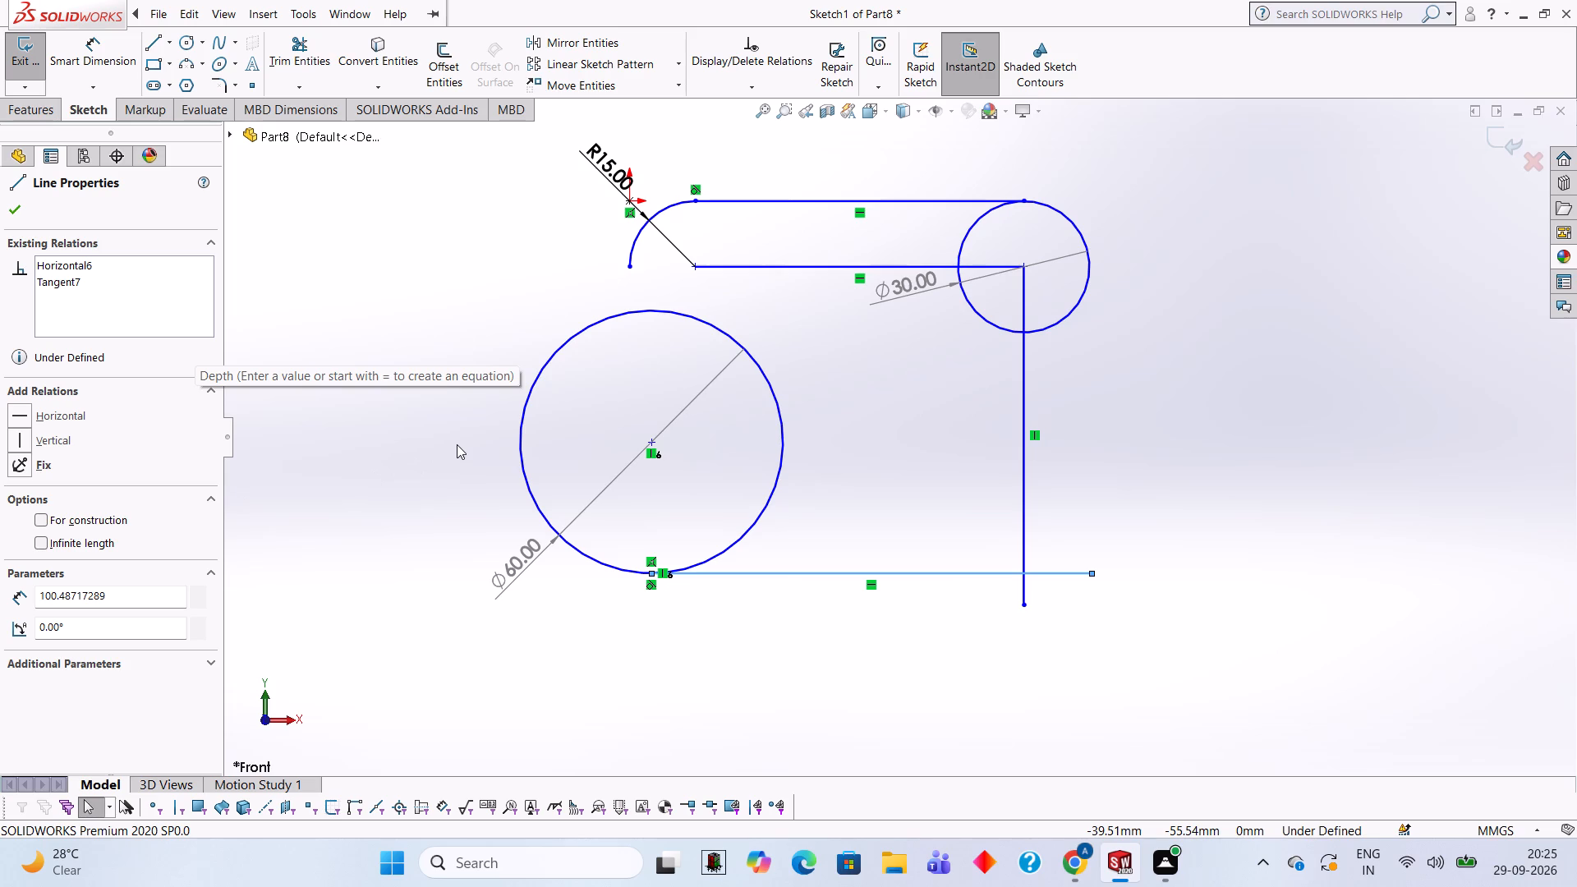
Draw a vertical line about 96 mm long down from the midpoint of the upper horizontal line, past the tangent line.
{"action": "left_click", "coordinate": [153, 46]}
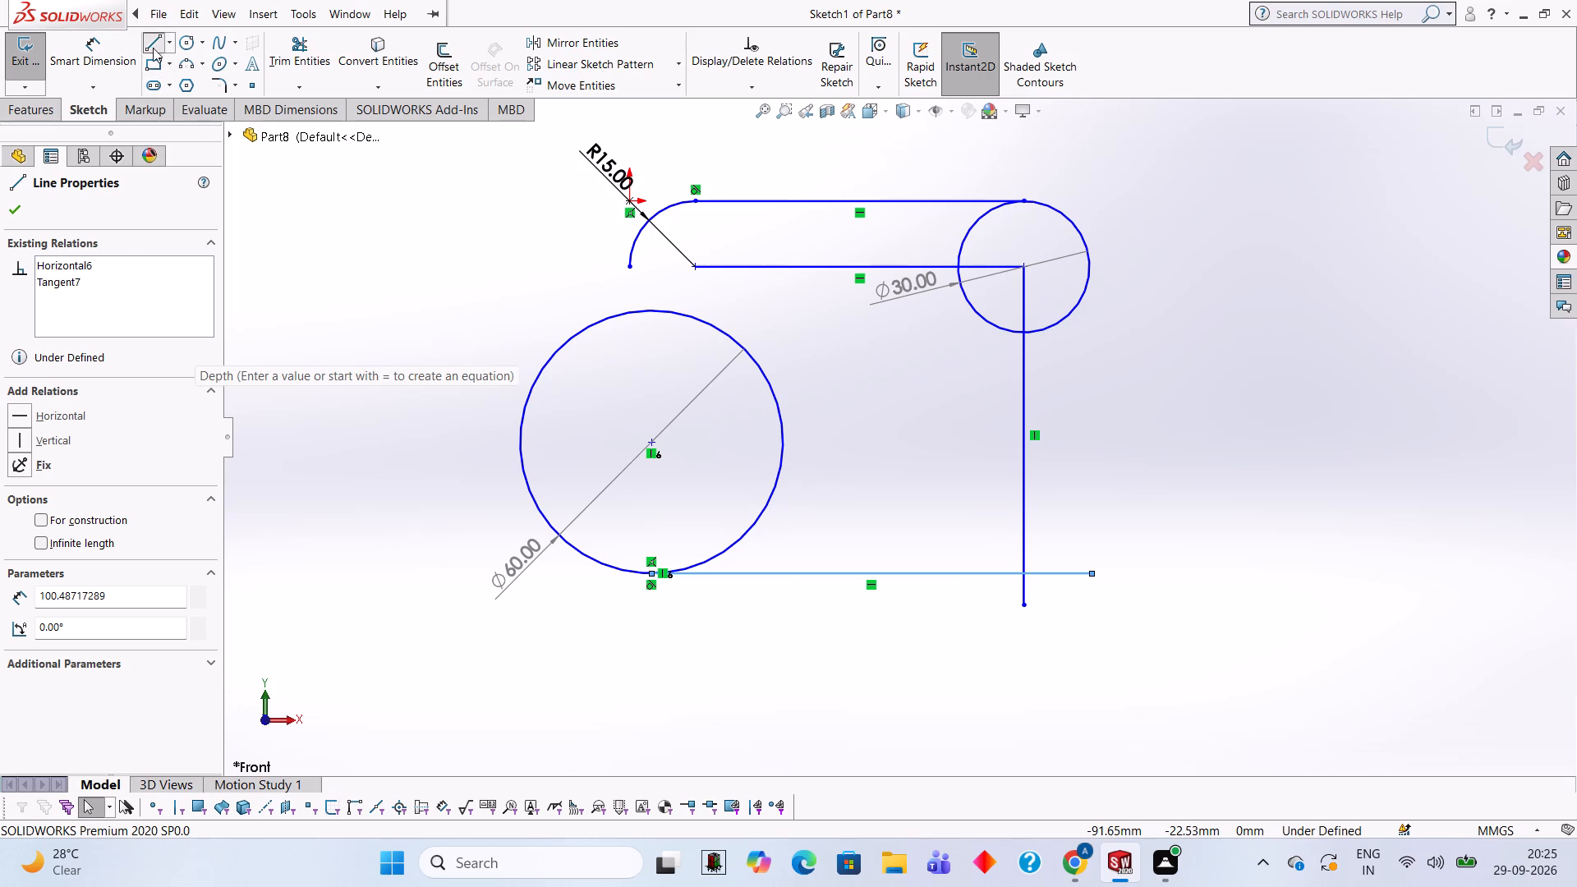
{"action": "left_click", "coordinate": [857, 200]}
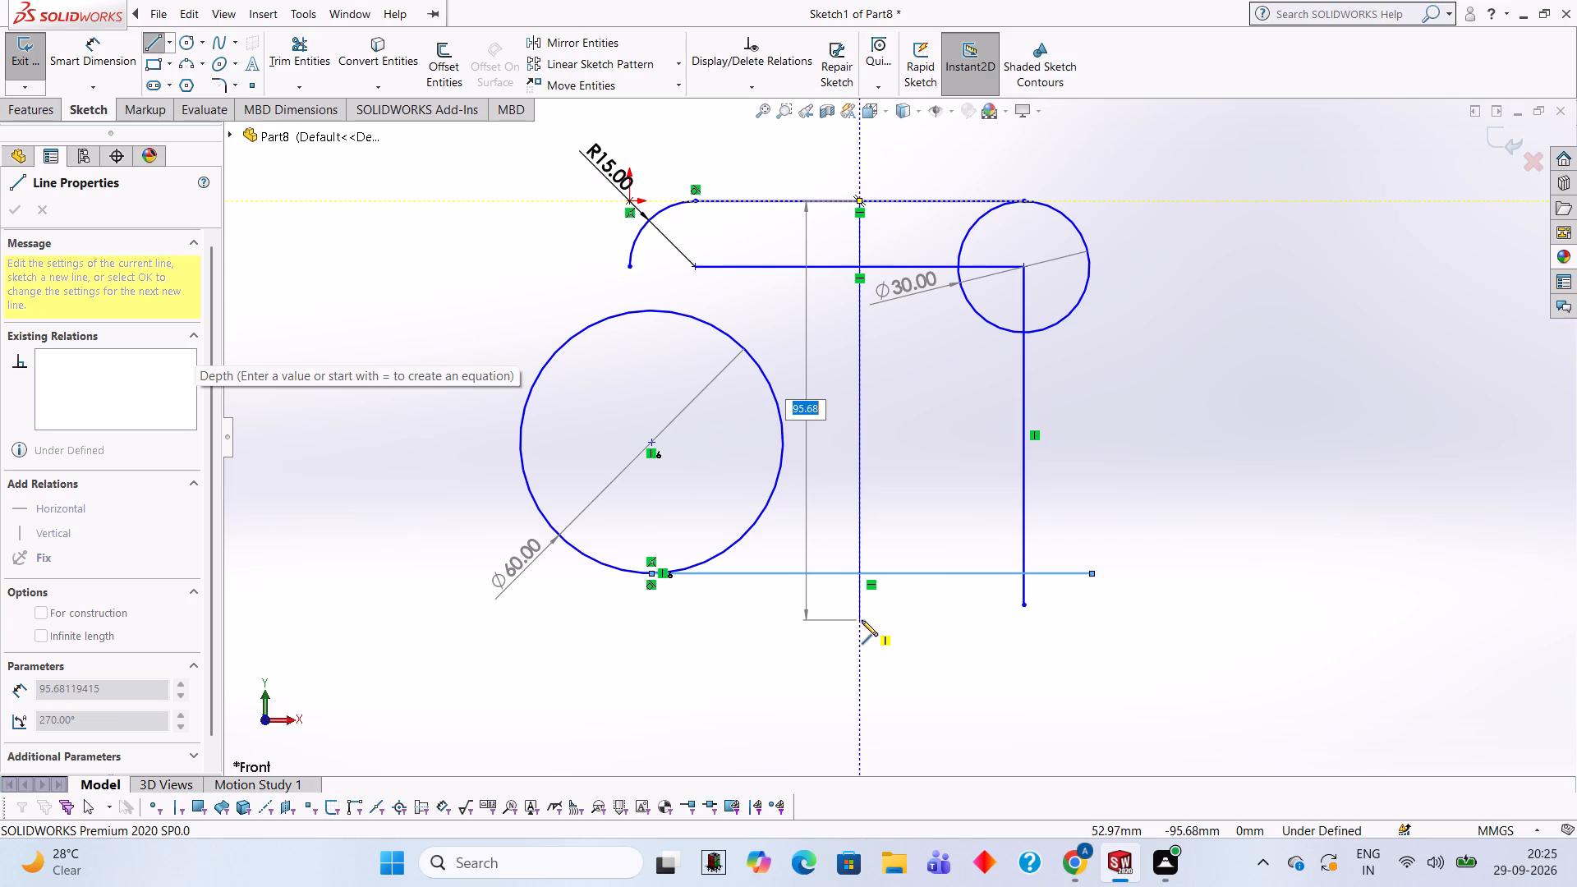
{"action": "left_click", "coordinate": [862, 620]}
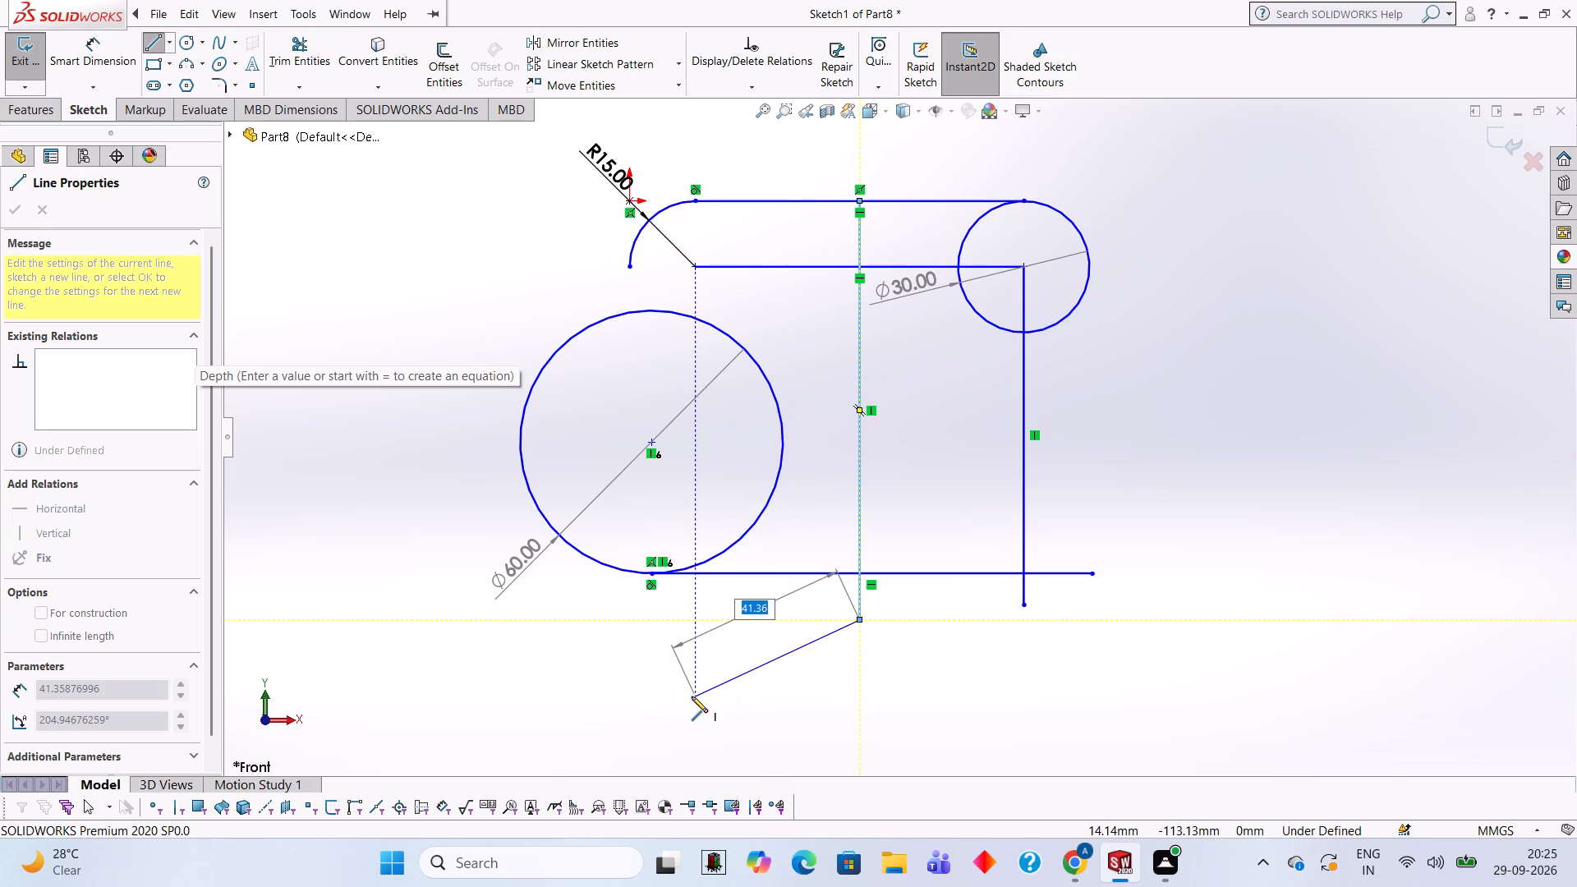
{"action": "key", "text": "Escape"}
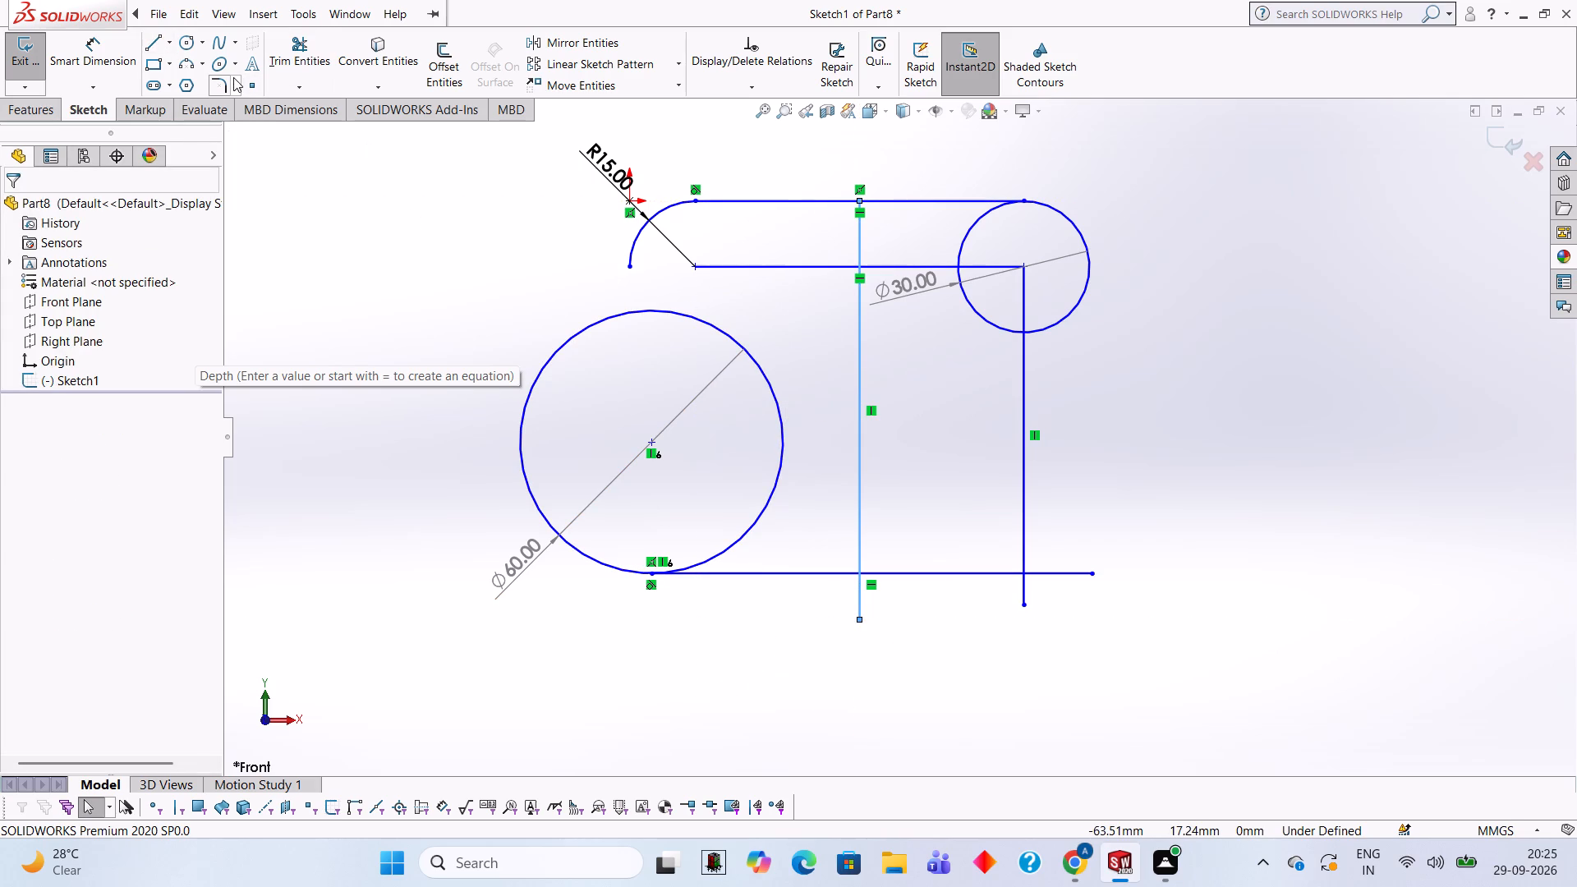
Undo the vertical line from the upper line's midpoint, the horizontal tangent line and the vertical line from the 30 mm circle's centre.
{"action": "left_click", "coordinate": [193, 41]}
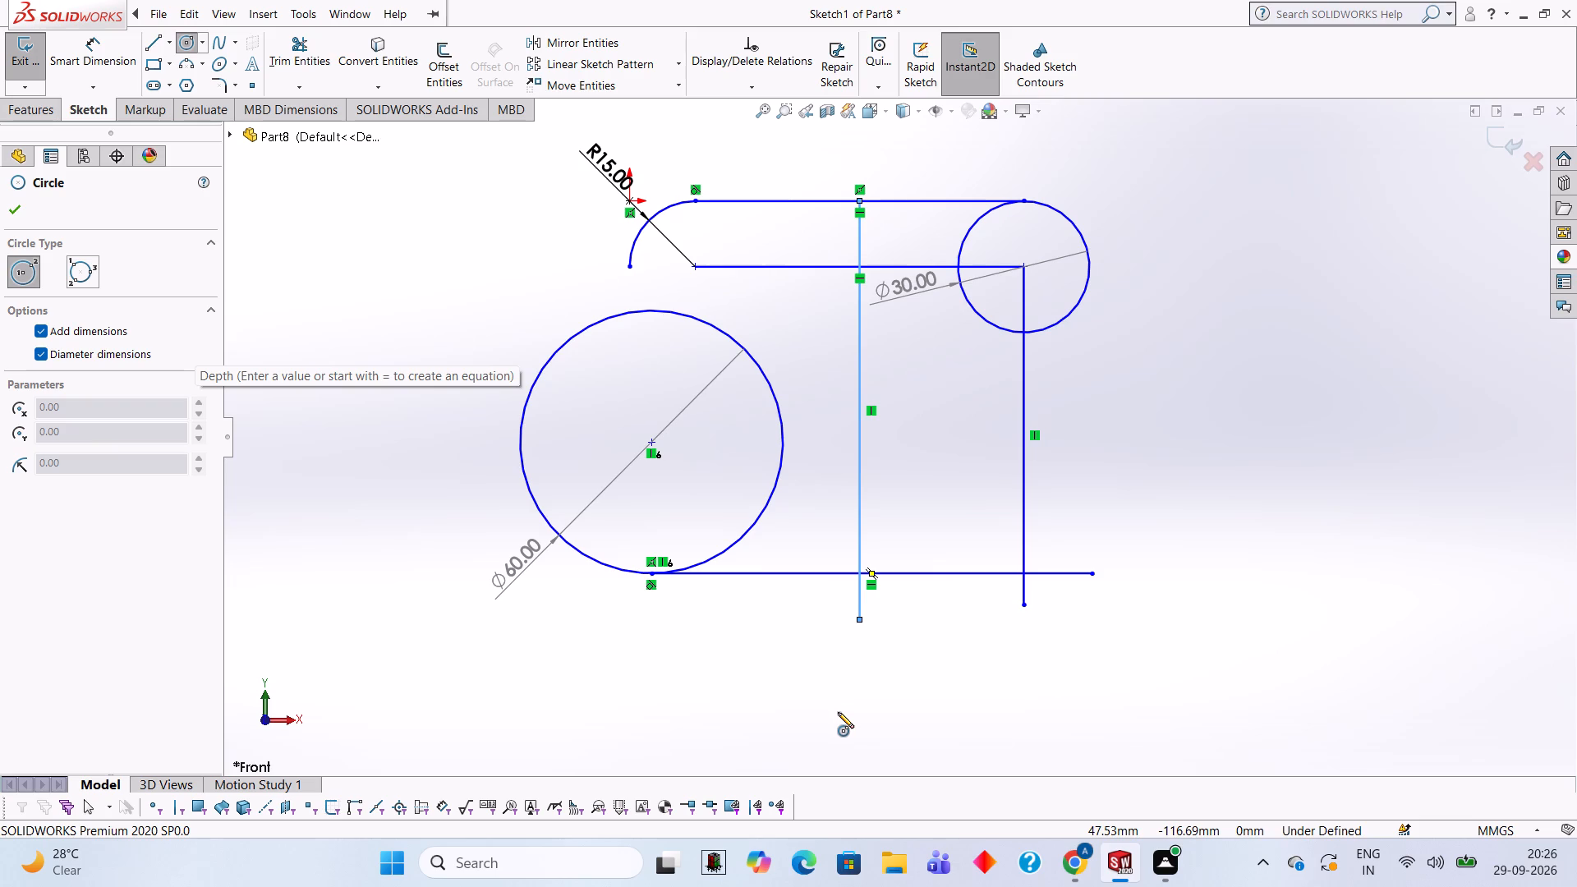
{"action": "key", "text": "ctrl+z"}
{"action": "key", "text": "ctrl+z"}
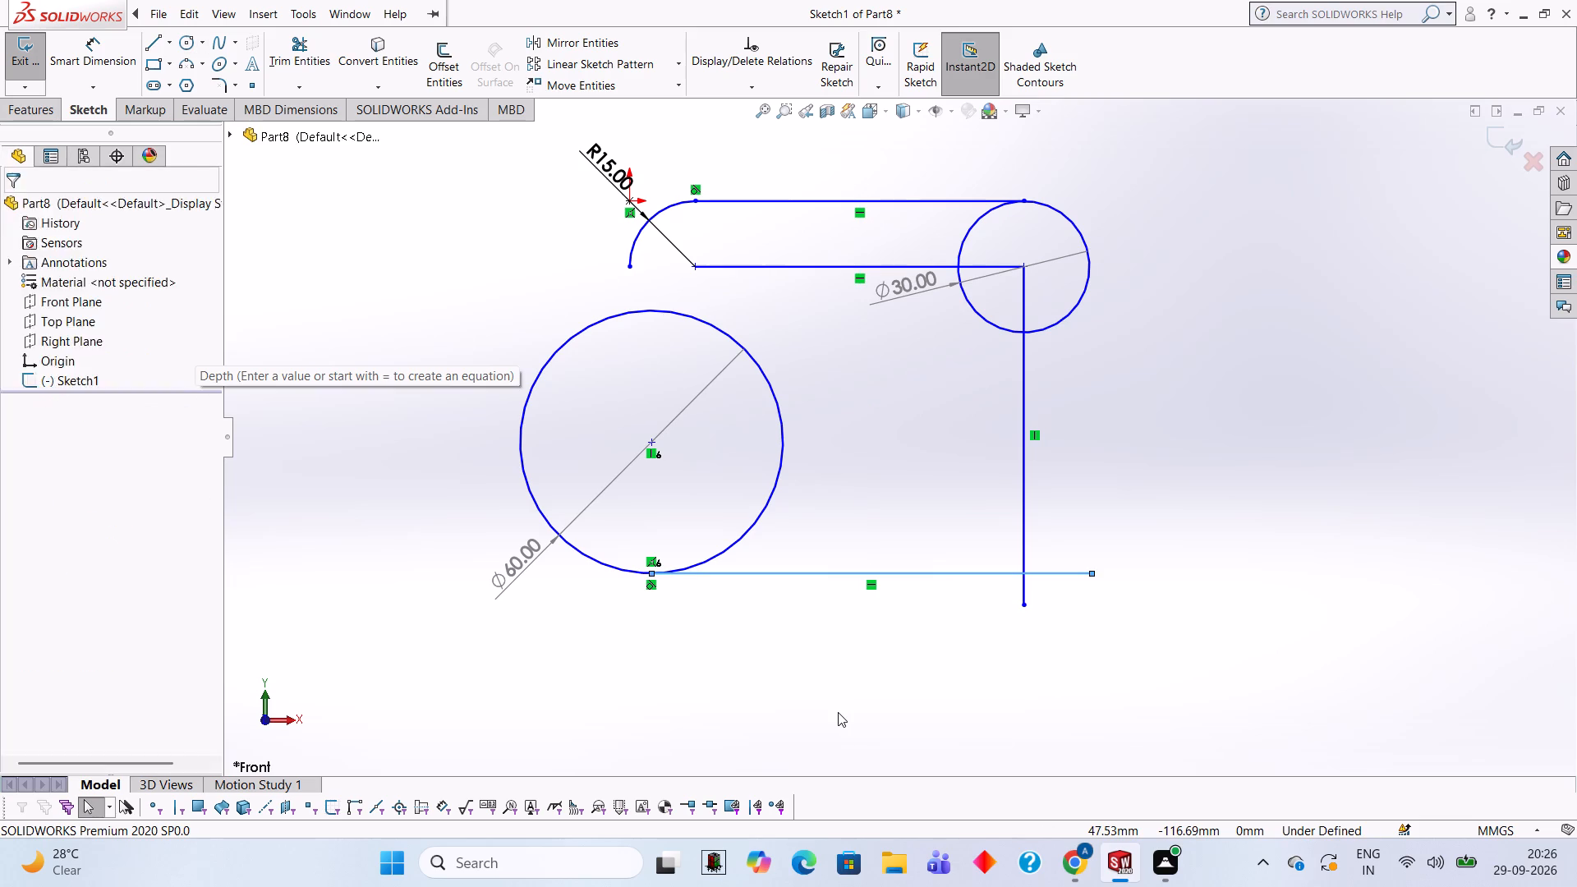
{"action": "key", "text": "ctrl+z"}
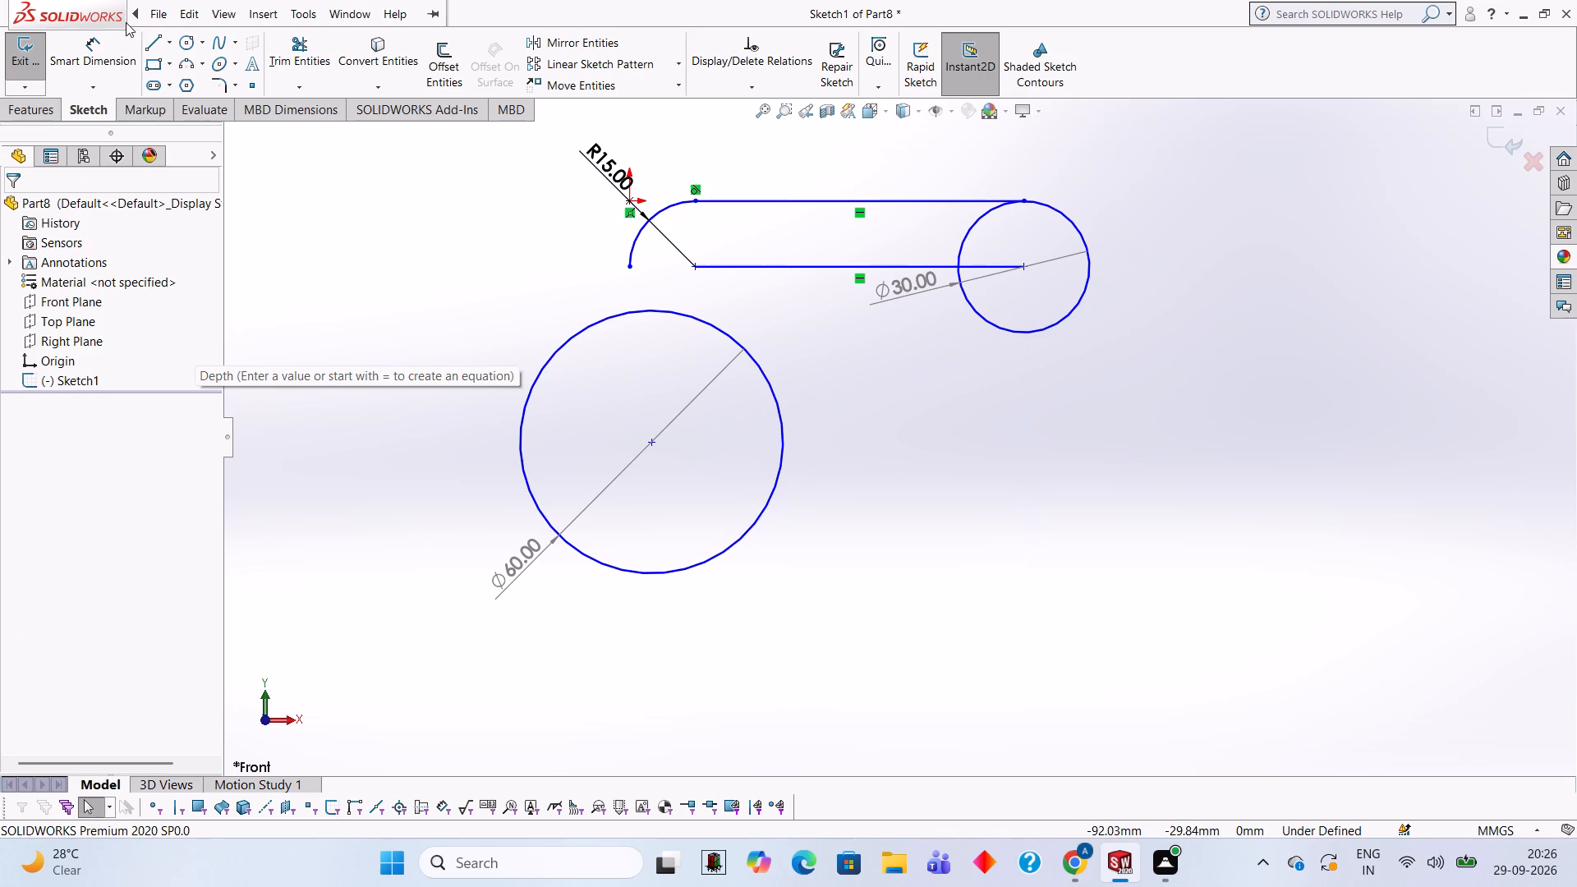
Draw a 100 mm horizontal tangent line from the 60 mm circle's bottom point, ending directly below the 30 mm circle's right quadrant.
{"action": "left_click", "coordinate": [156, 39]}
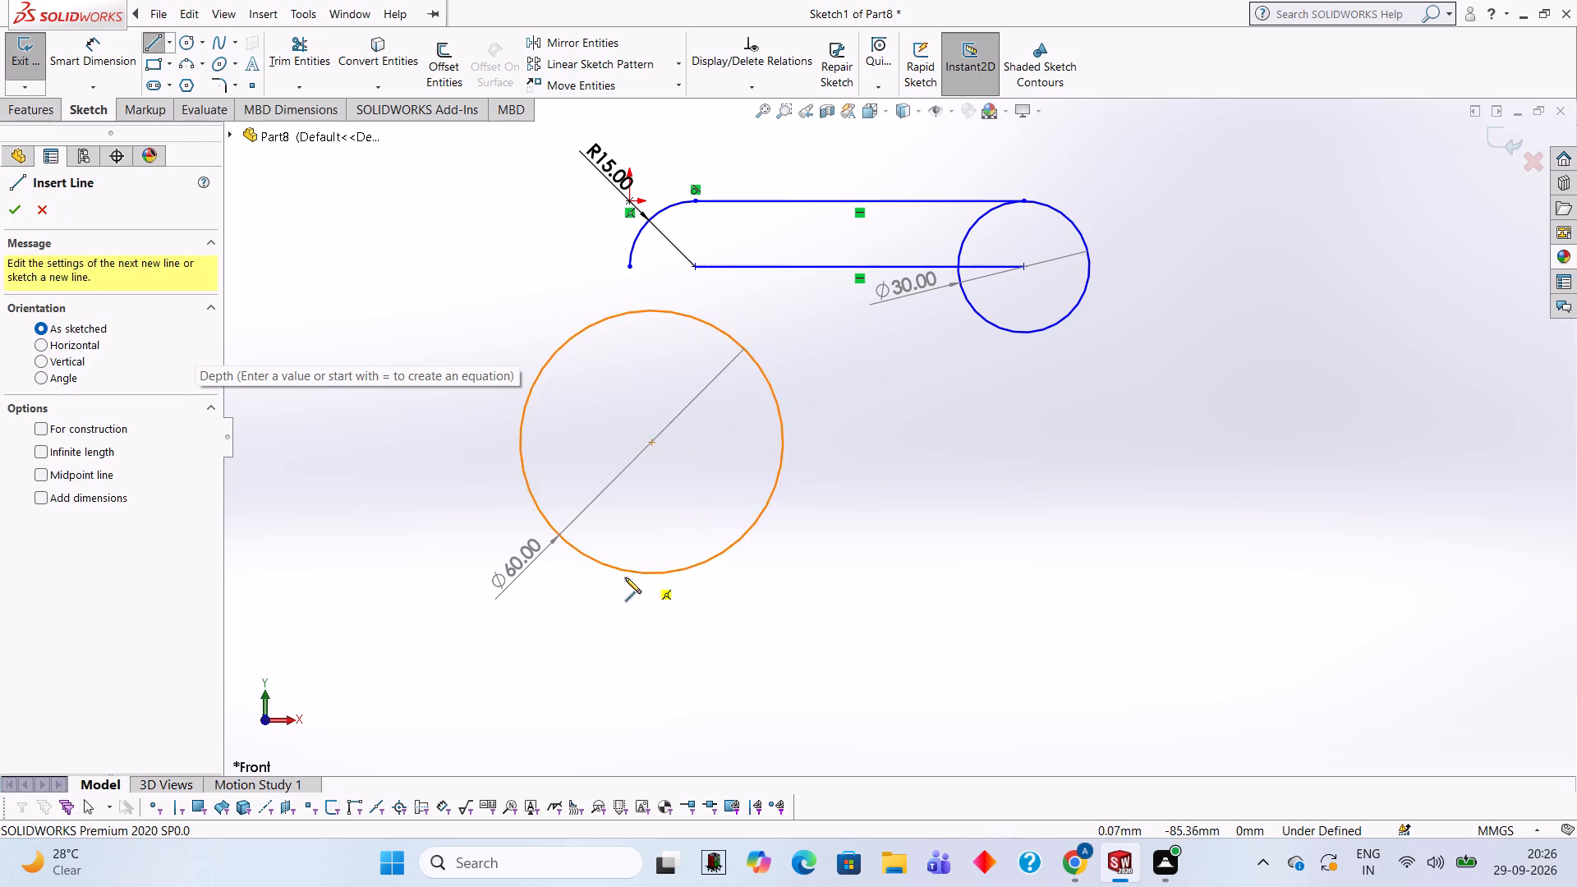
{"action": "left_click", "coordinate": [652, 572]}
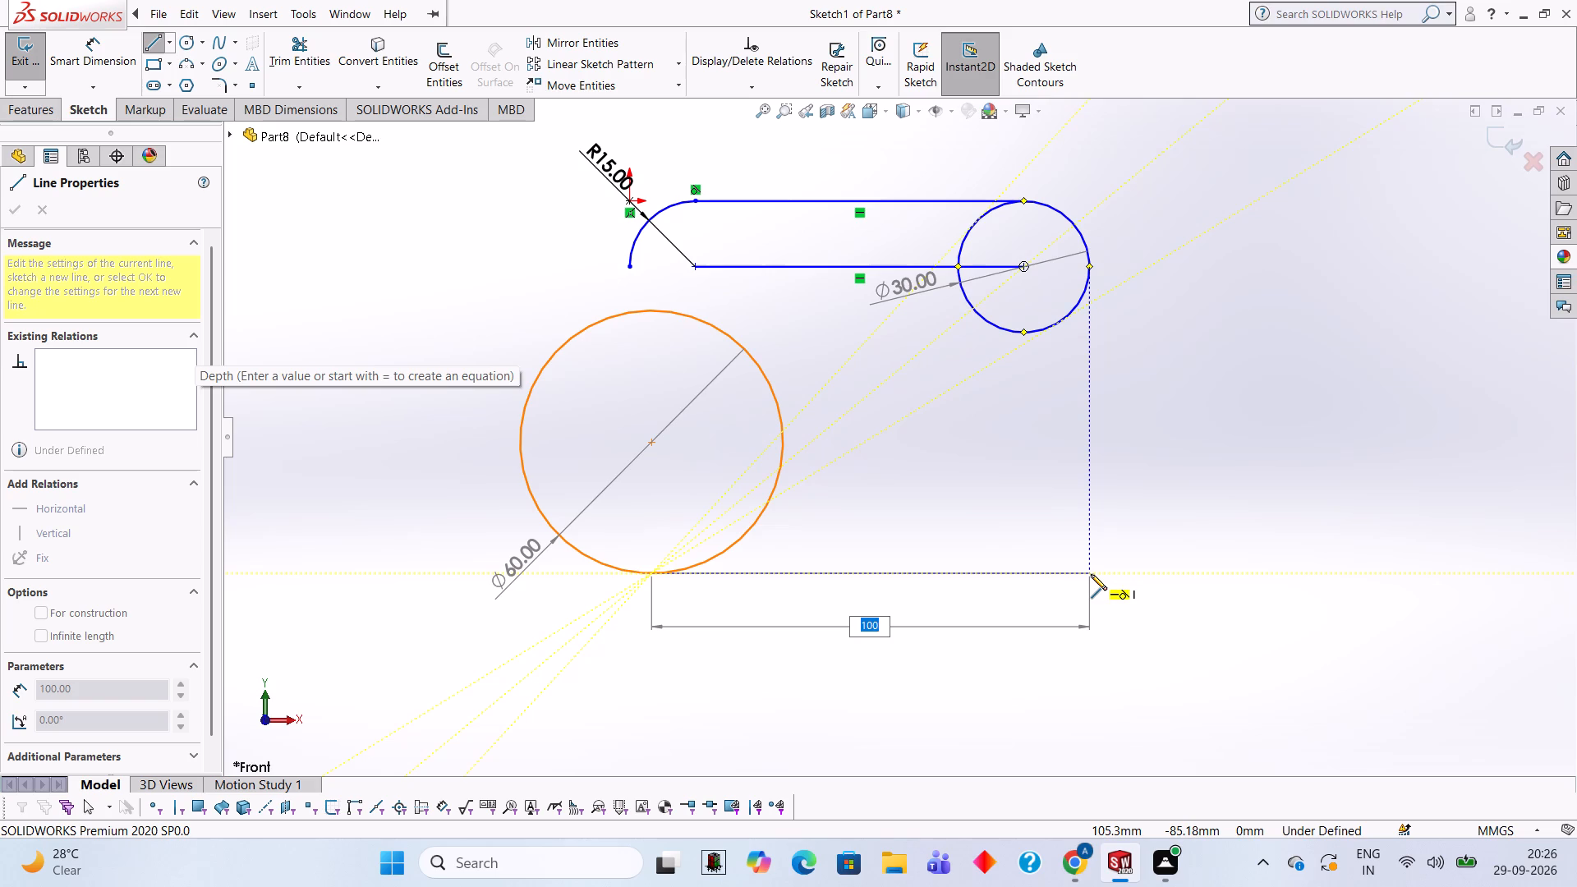
{"action": "left_click", "coordinate": [1091, 574]}
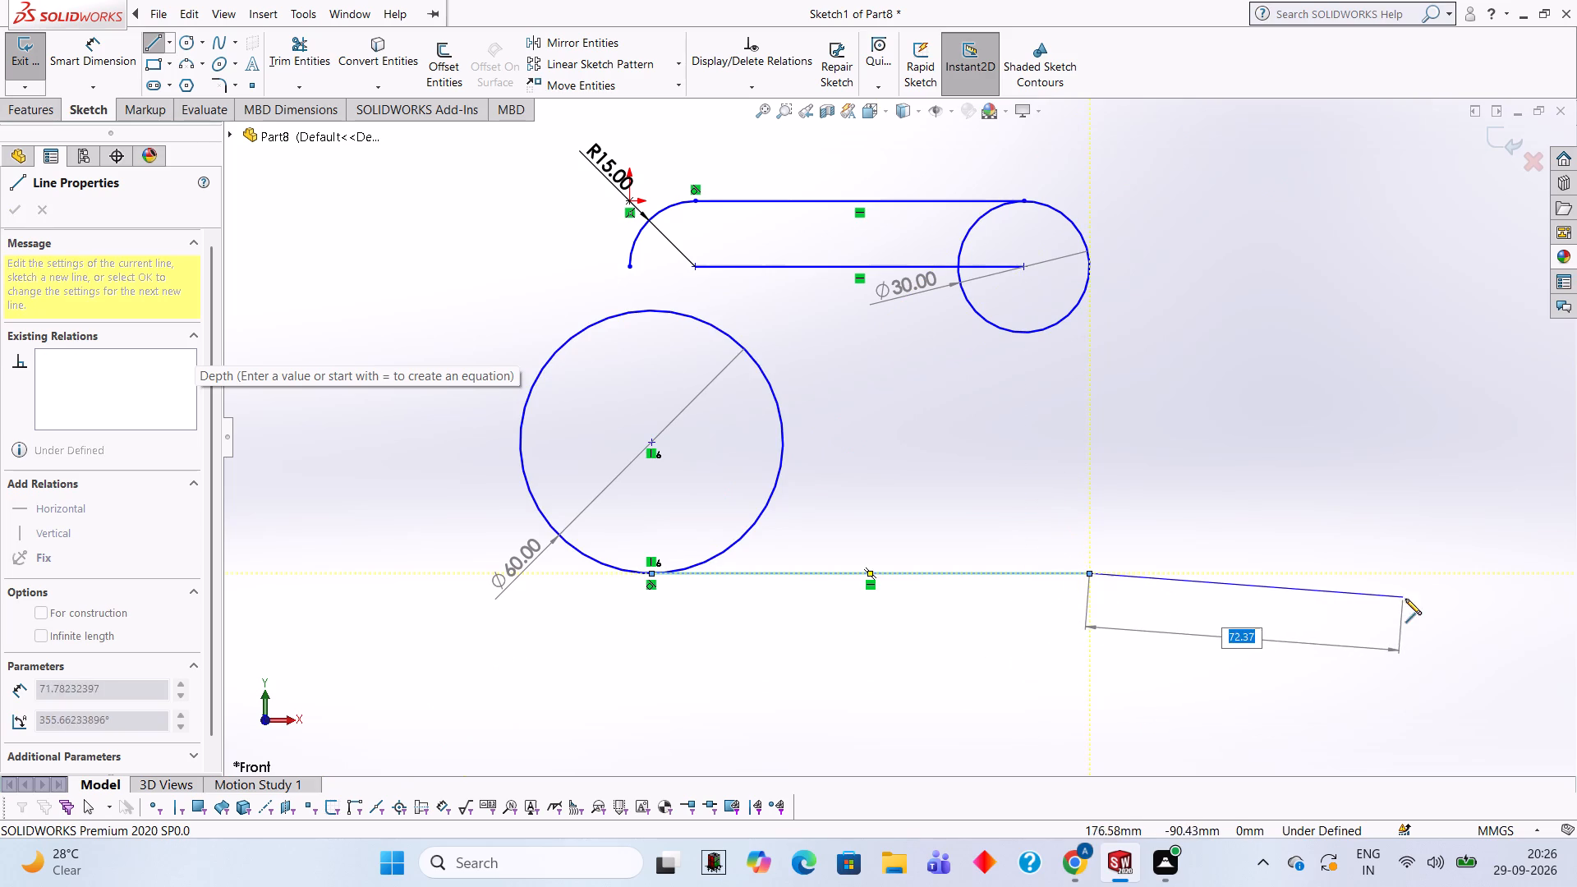
{"action": "key", "text": "Escape"}
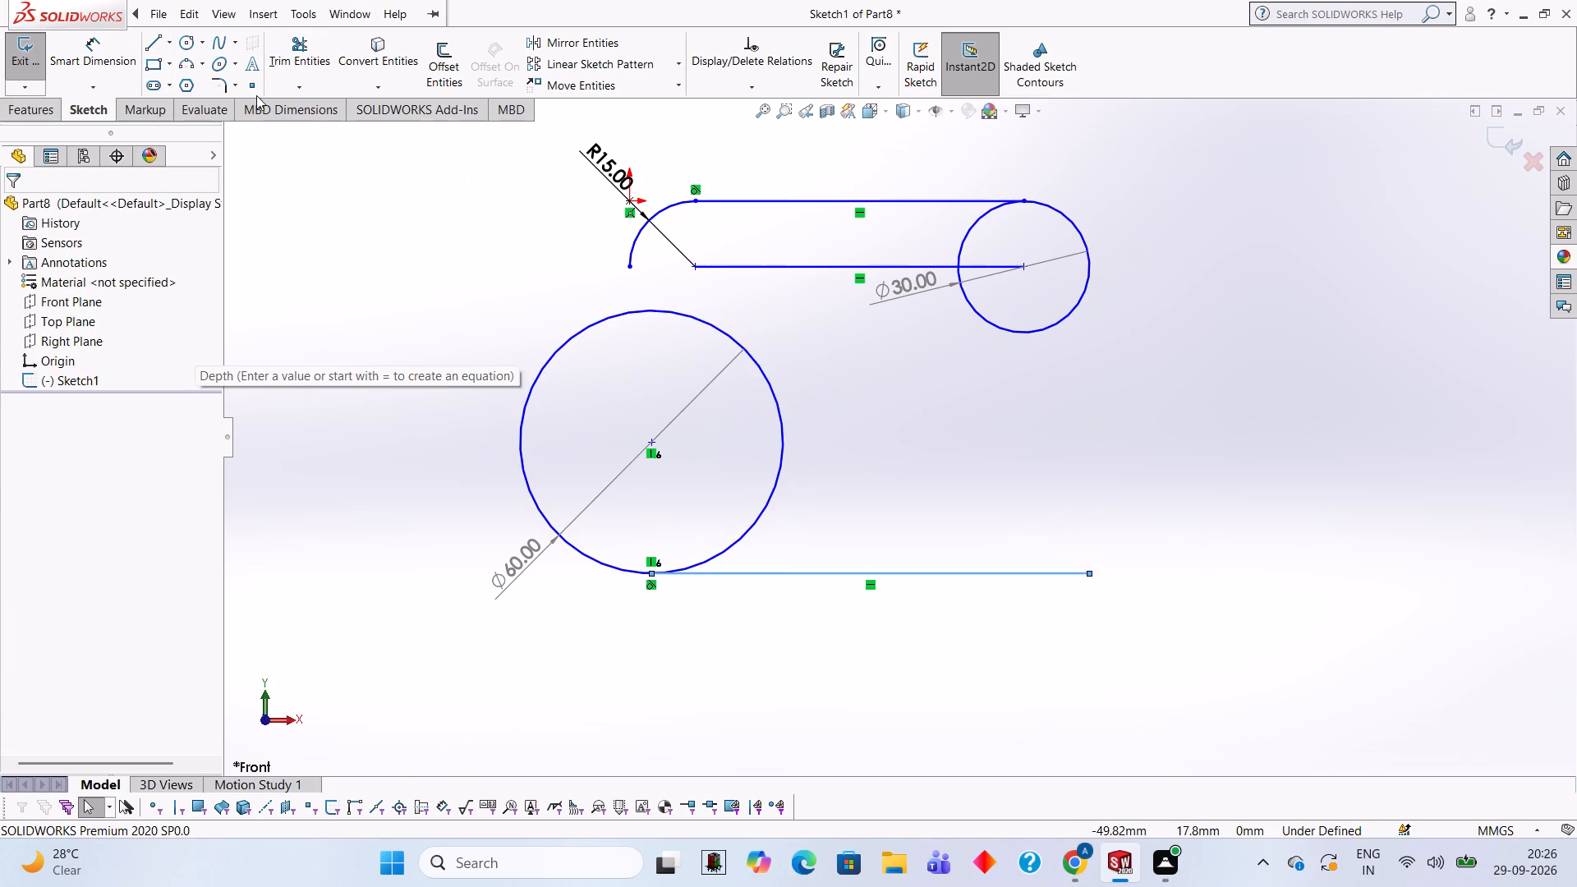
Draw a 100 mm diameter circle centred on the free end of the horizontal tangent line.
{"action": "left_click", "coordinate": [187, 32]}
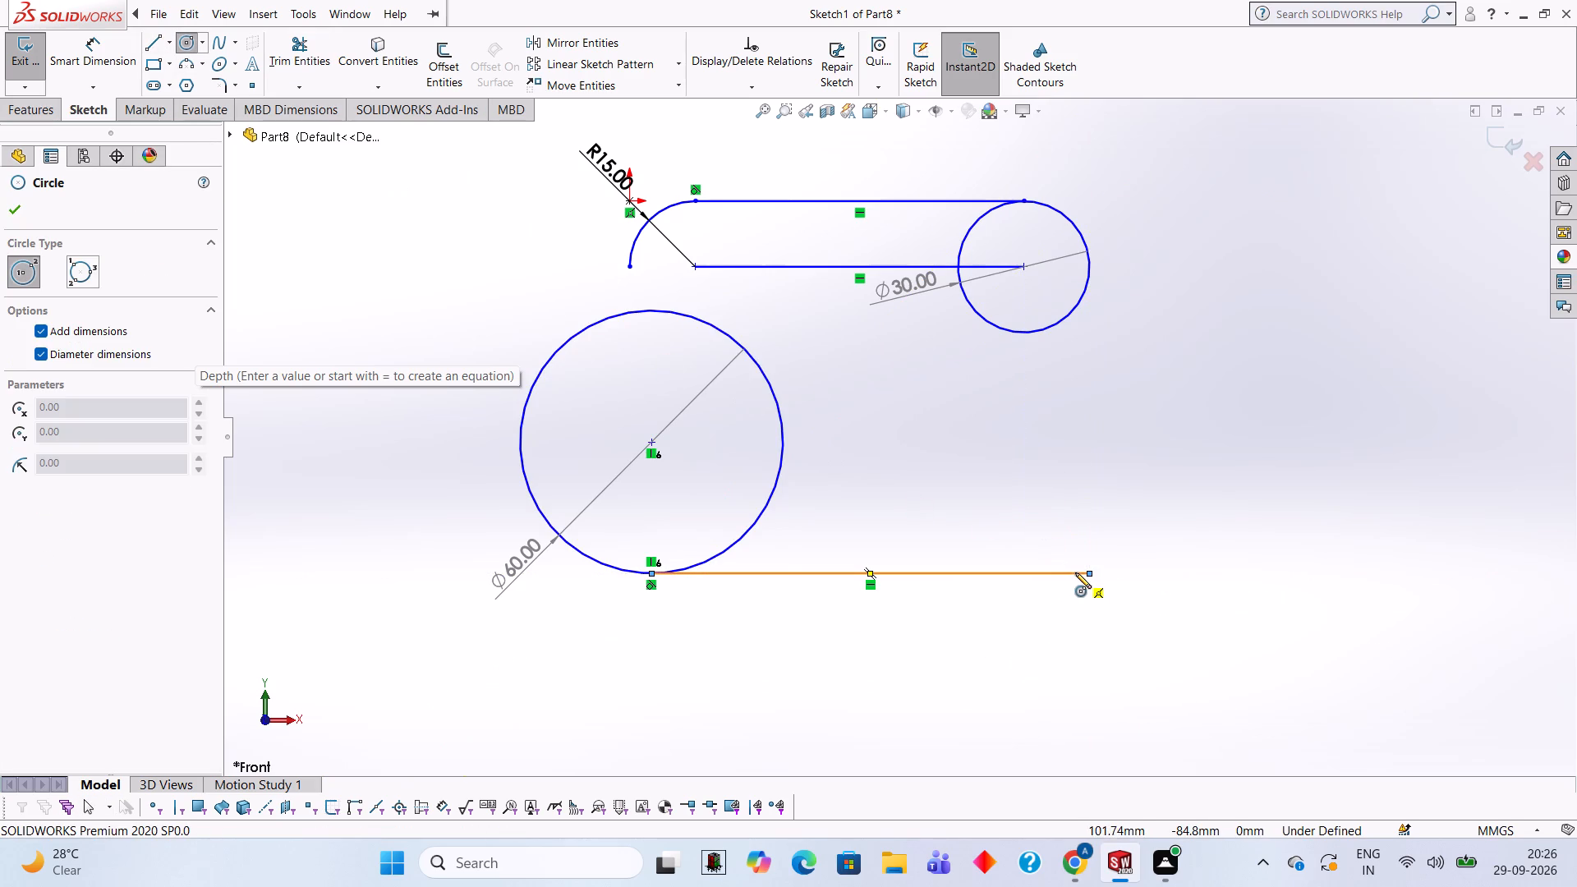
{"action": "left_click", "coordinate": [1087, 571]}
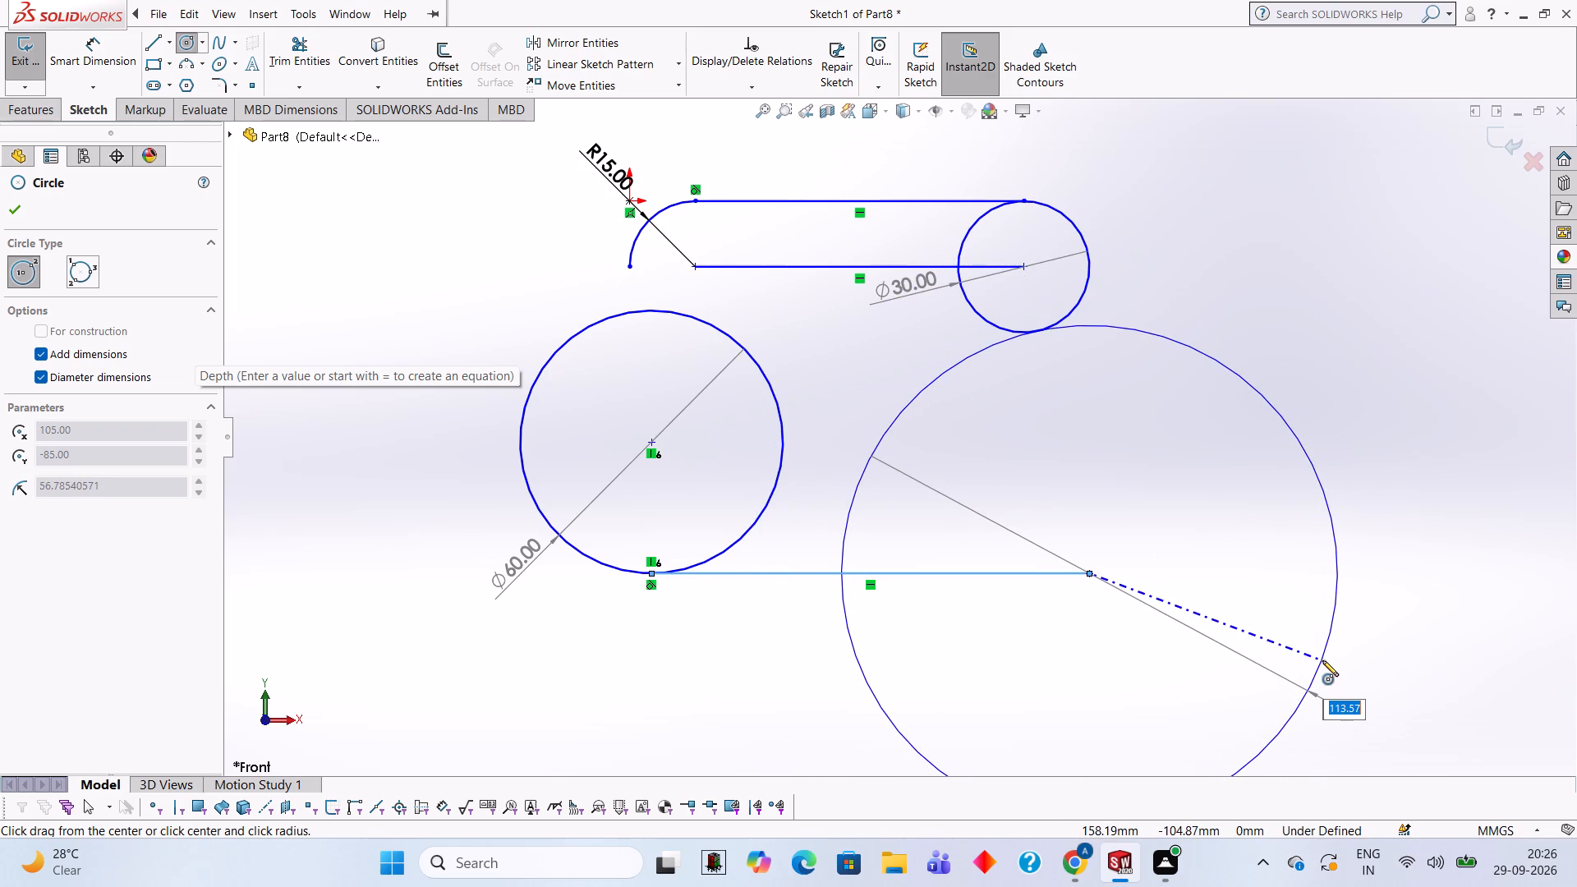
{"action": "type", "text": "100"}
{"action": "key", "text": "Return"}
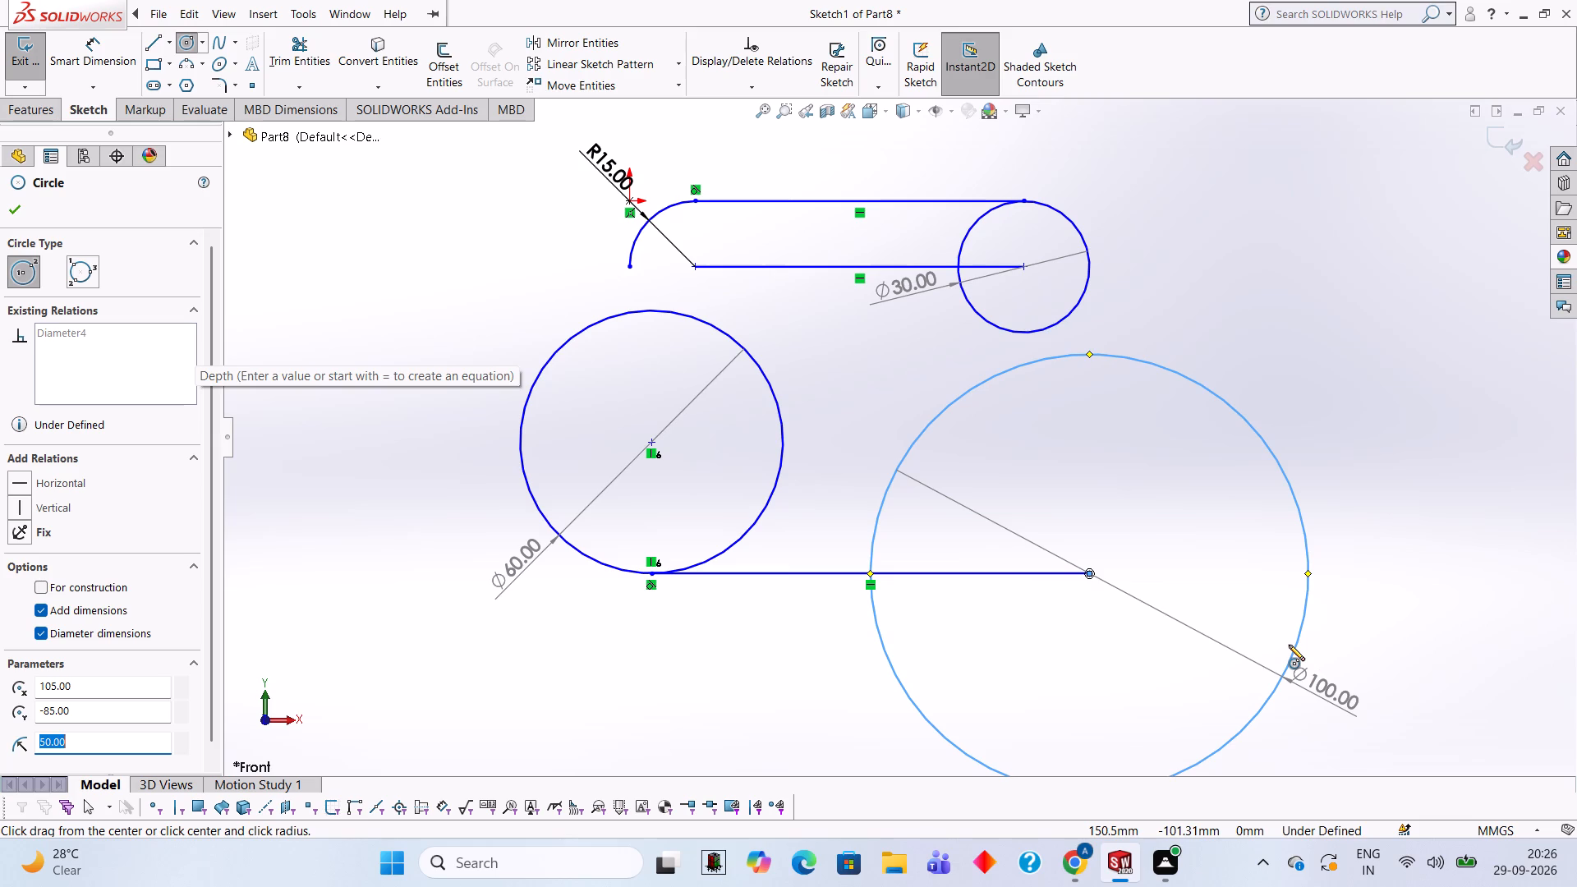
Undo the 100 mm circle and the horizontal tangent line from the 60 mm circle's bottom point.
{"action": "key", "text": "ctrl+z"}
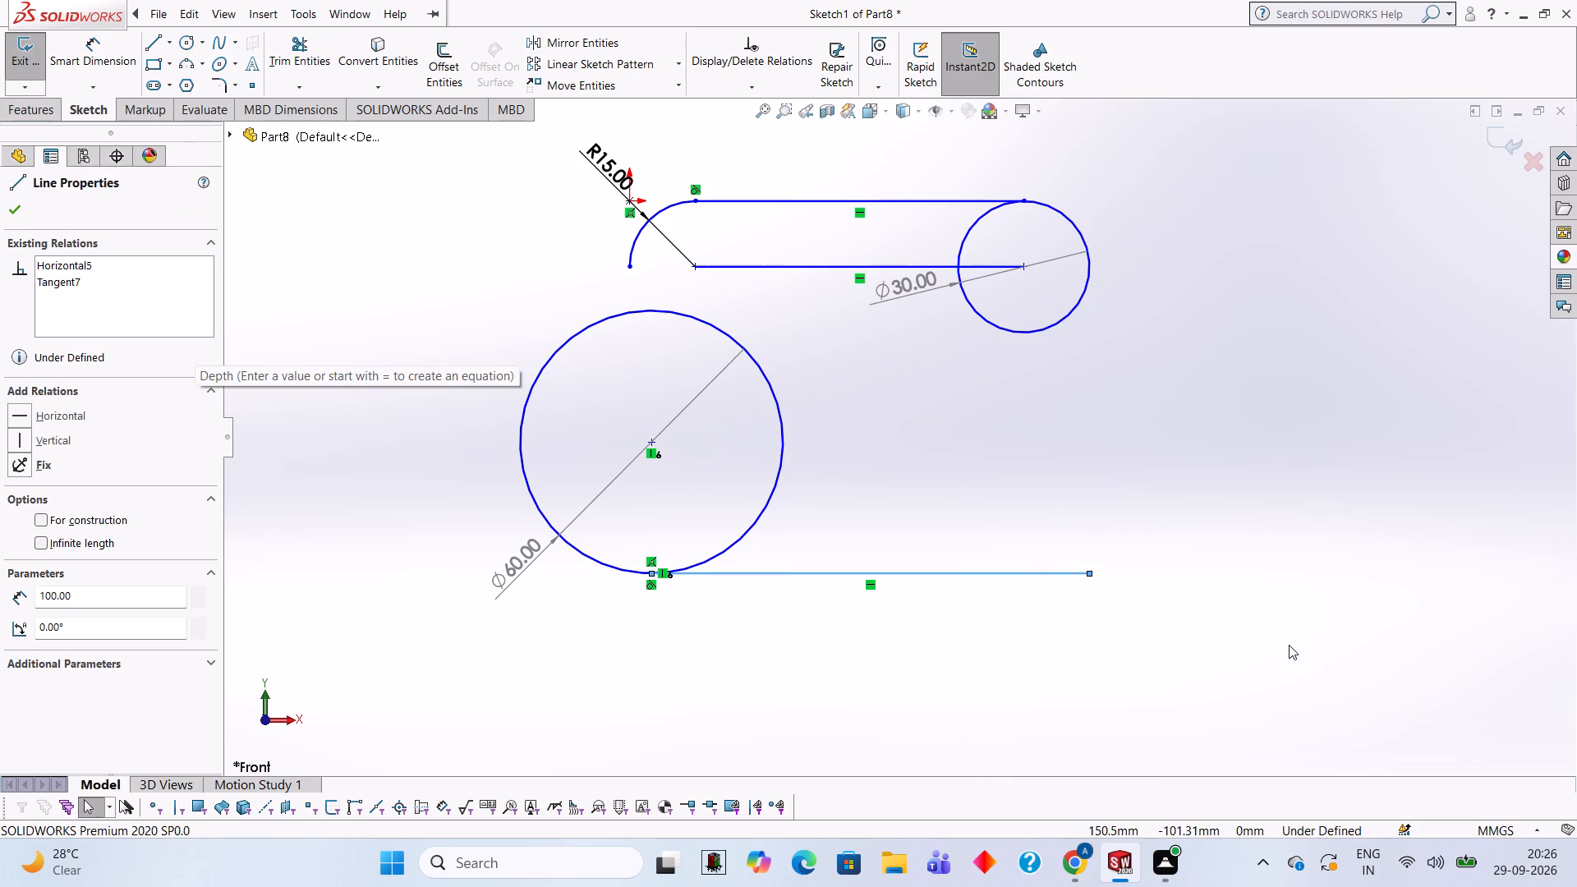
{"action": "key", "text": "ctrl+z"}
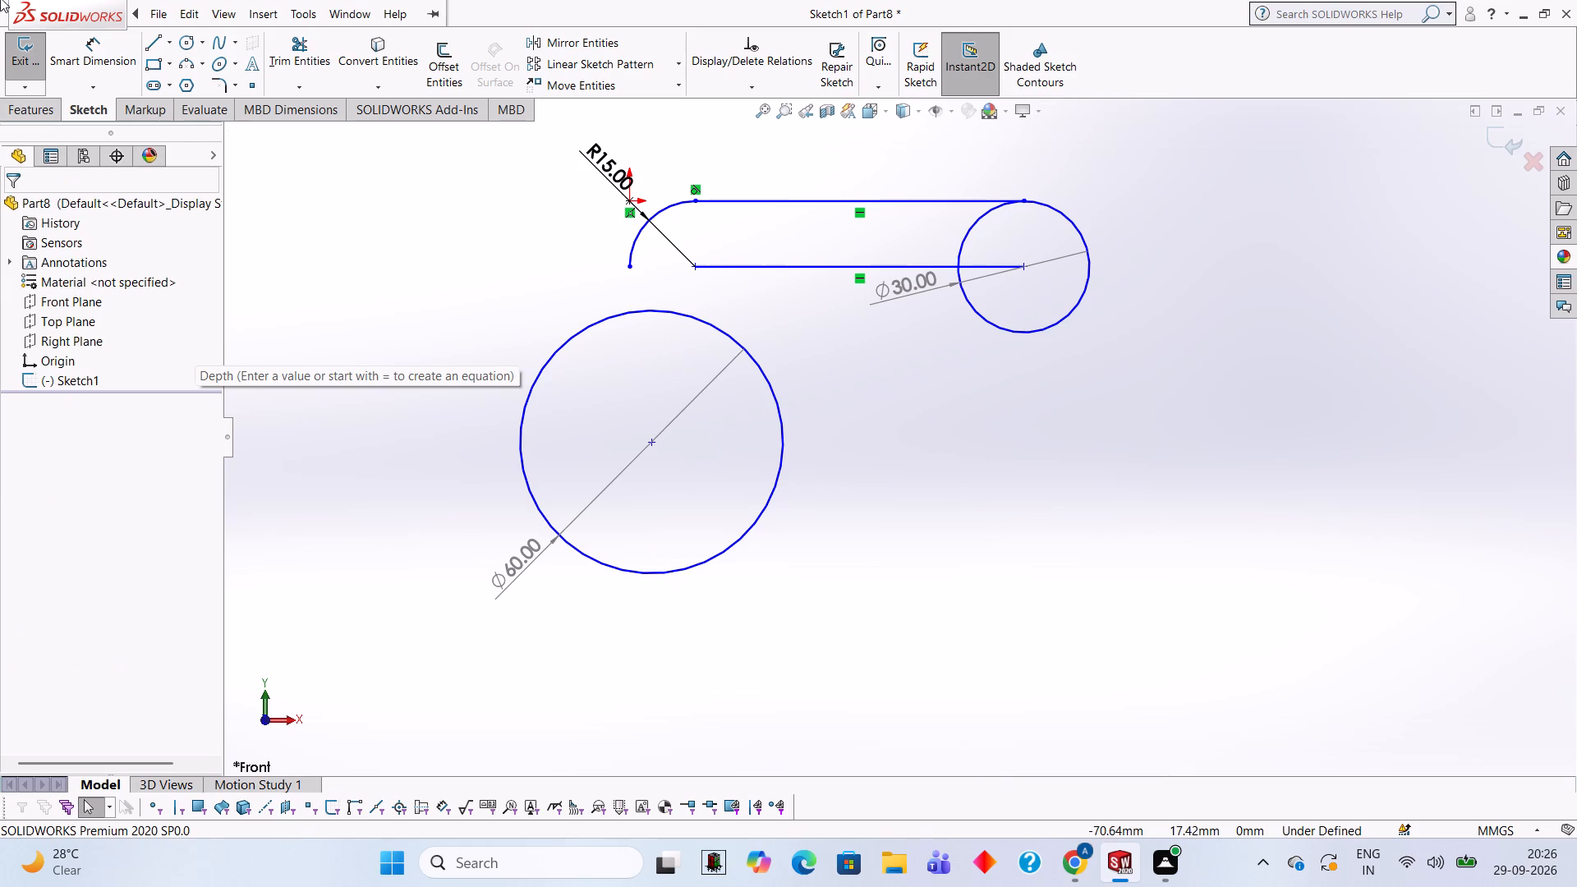
Draw a vertical line from the 30 mm circle's centre down to the 60 mm circle's bottom level, continuing horizontally to that circle's bottom point.
{"action": "left_click", "coordinate": [157, 42]}
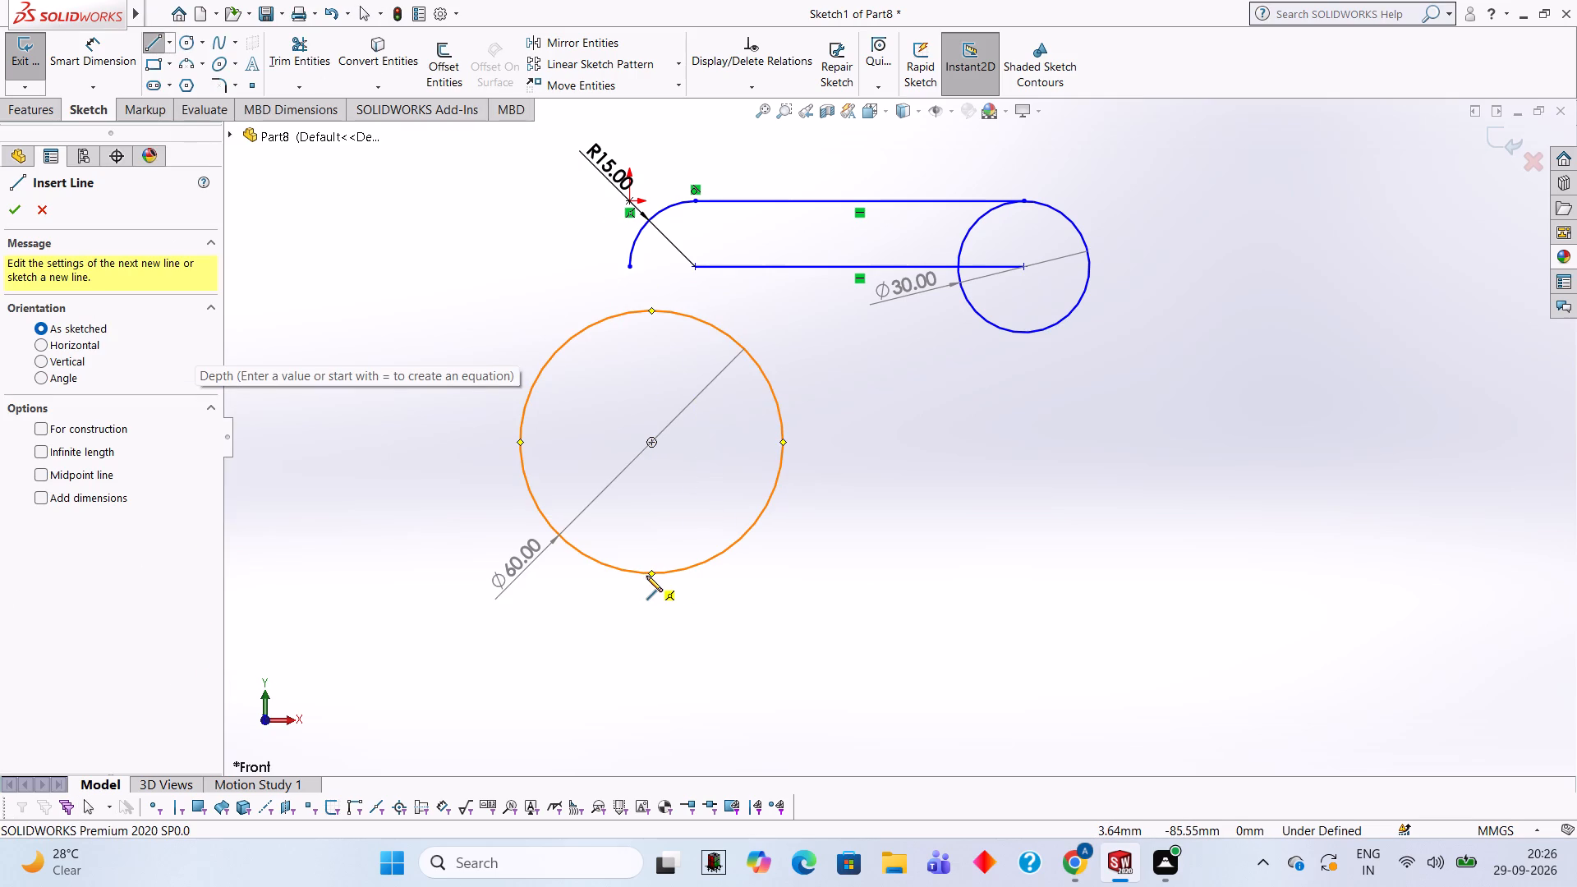
{"action": "left_click", "coordinate": [1023, 269]}
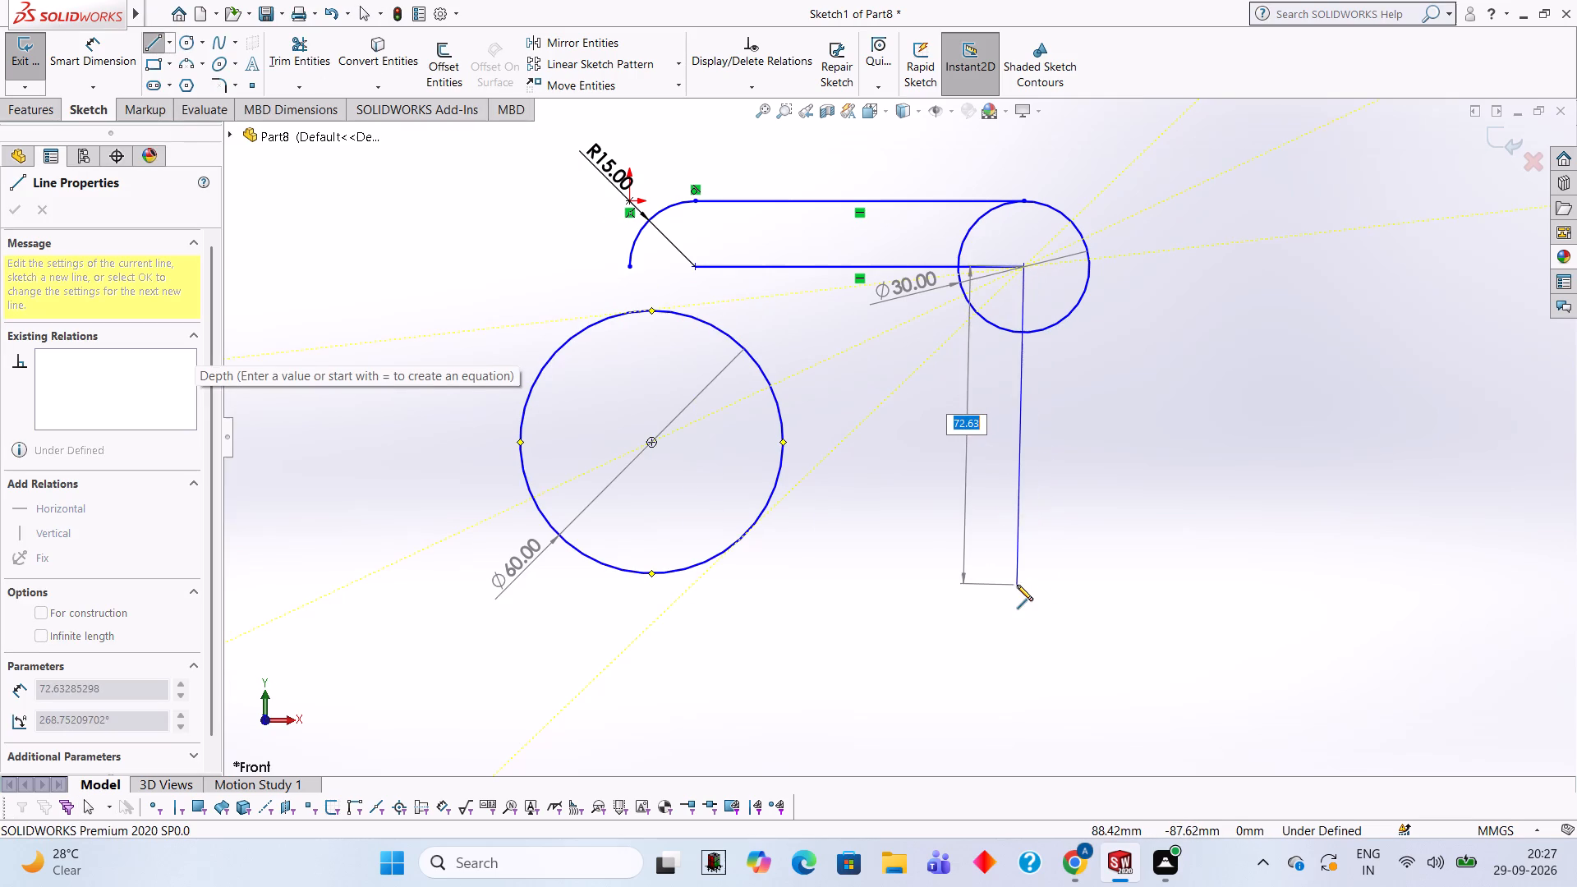
{"action": "left_click", "coordinate": [1028, 573]}
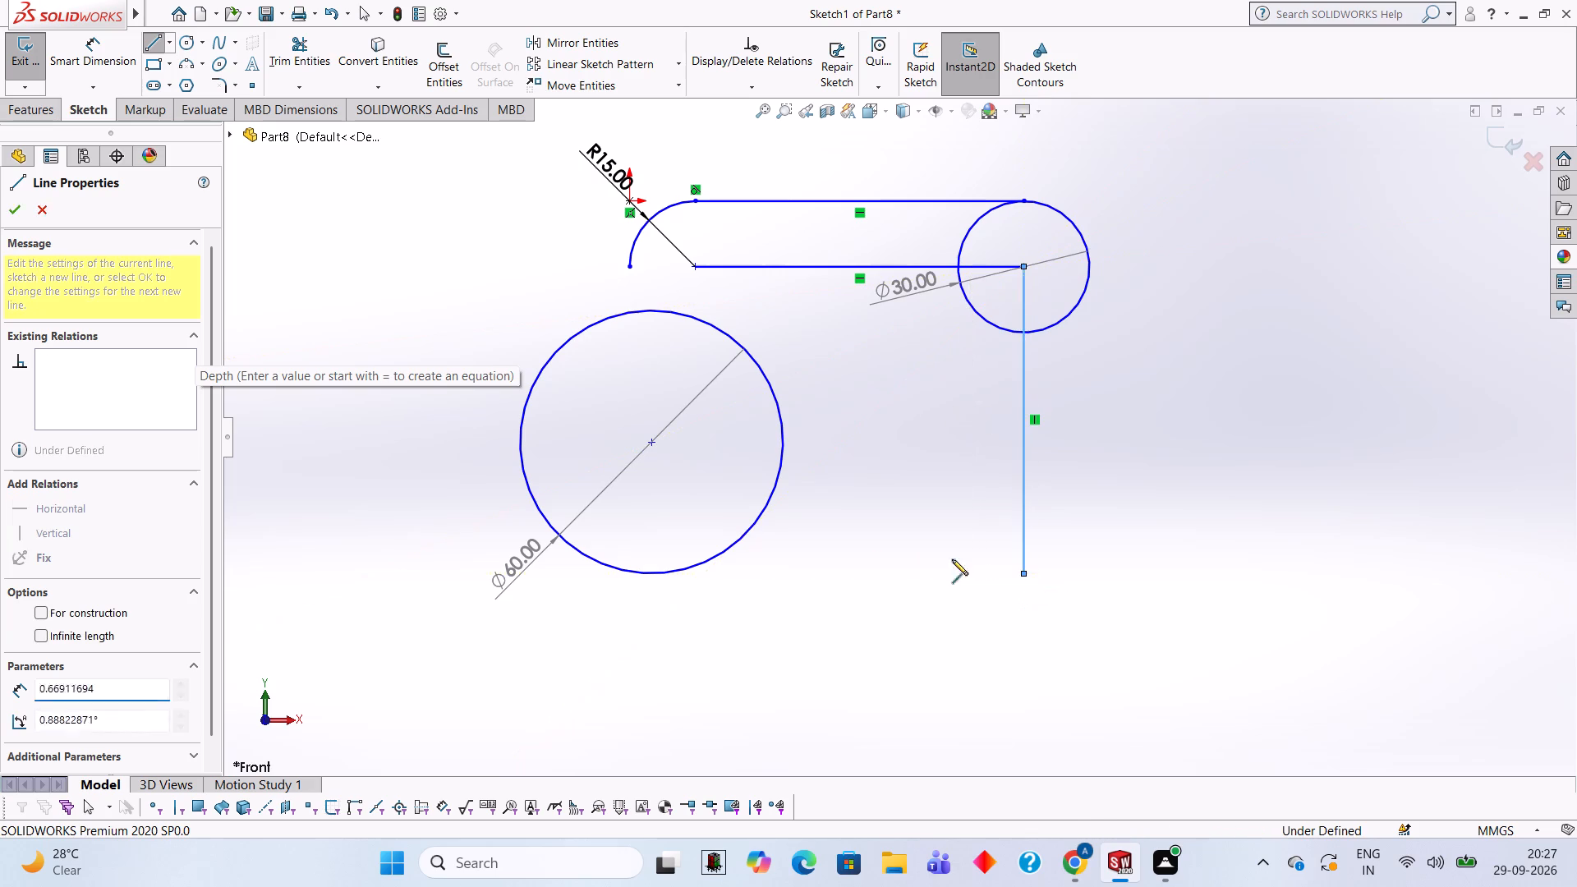
{"action": "left_click", "coordinate": [649, 575]}
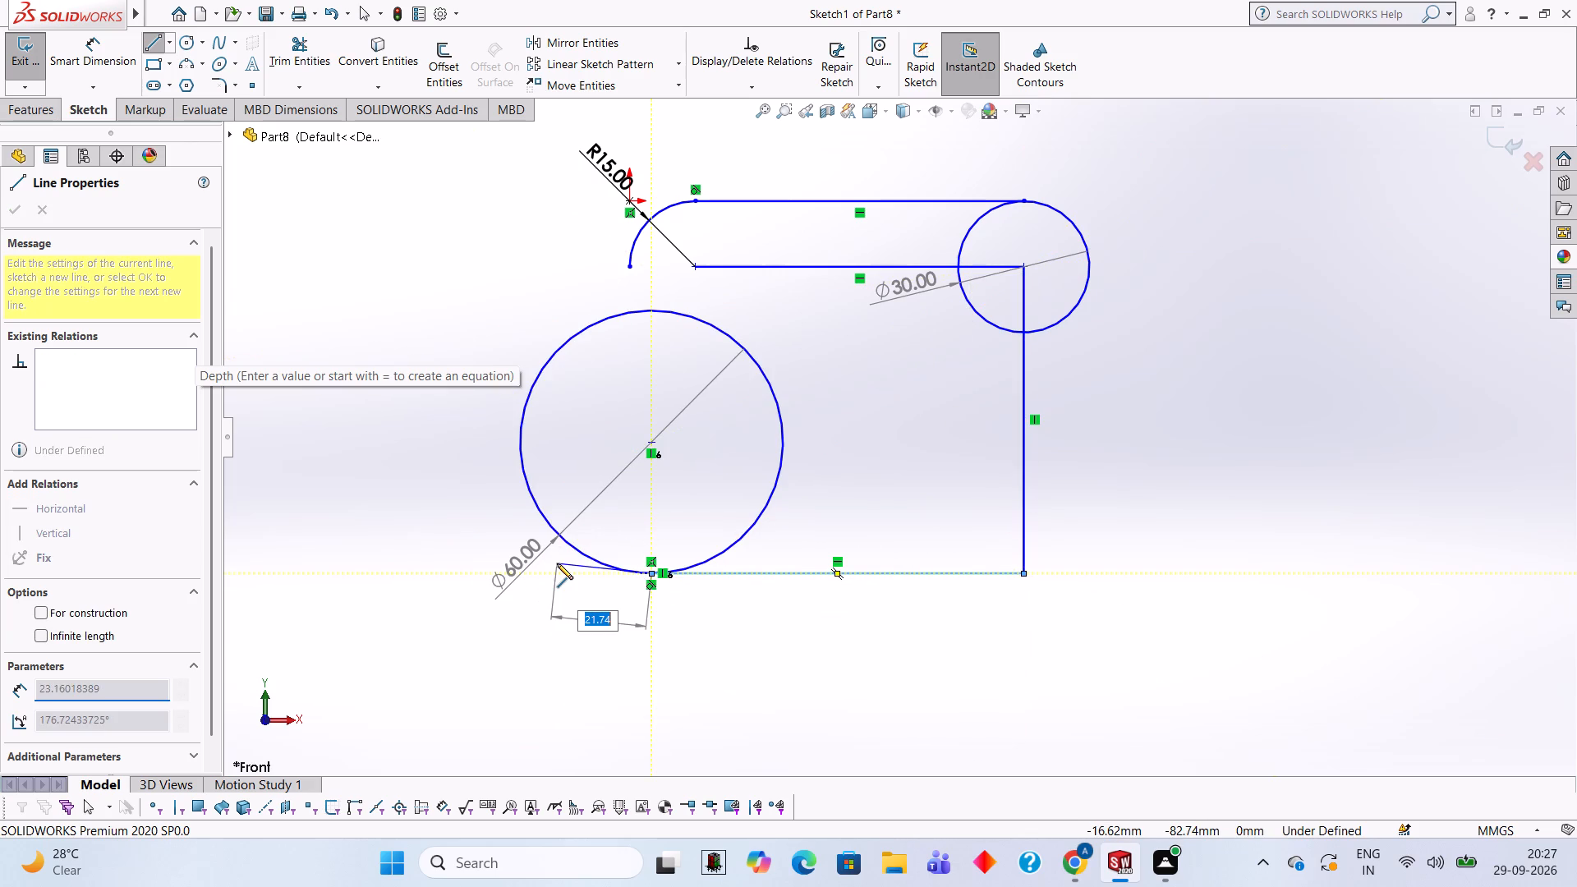
{"action": "key", "text": "Escape"}
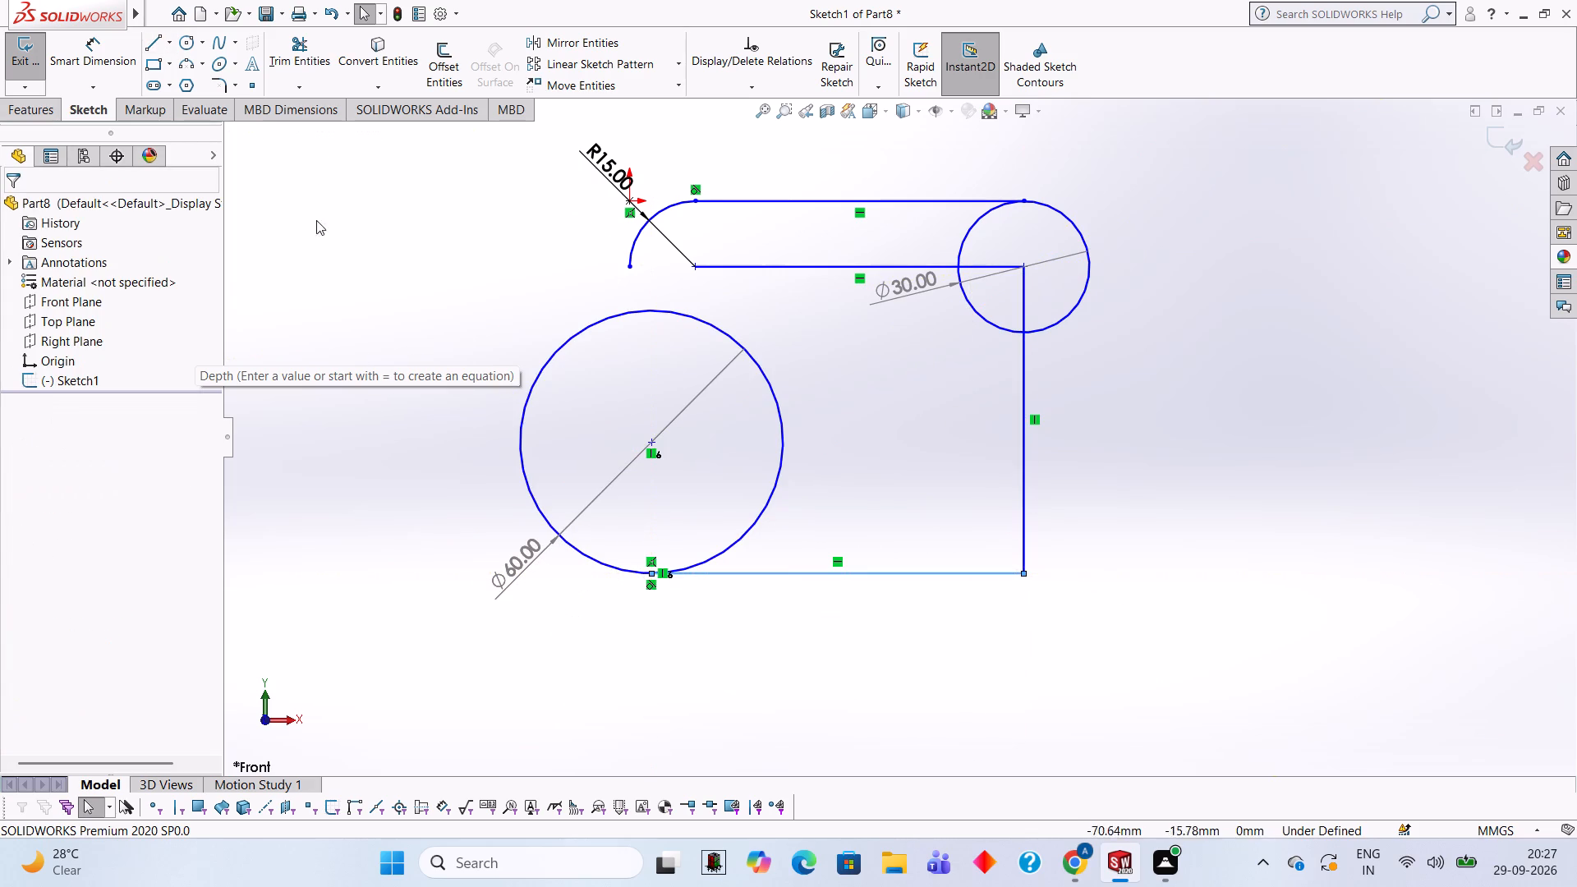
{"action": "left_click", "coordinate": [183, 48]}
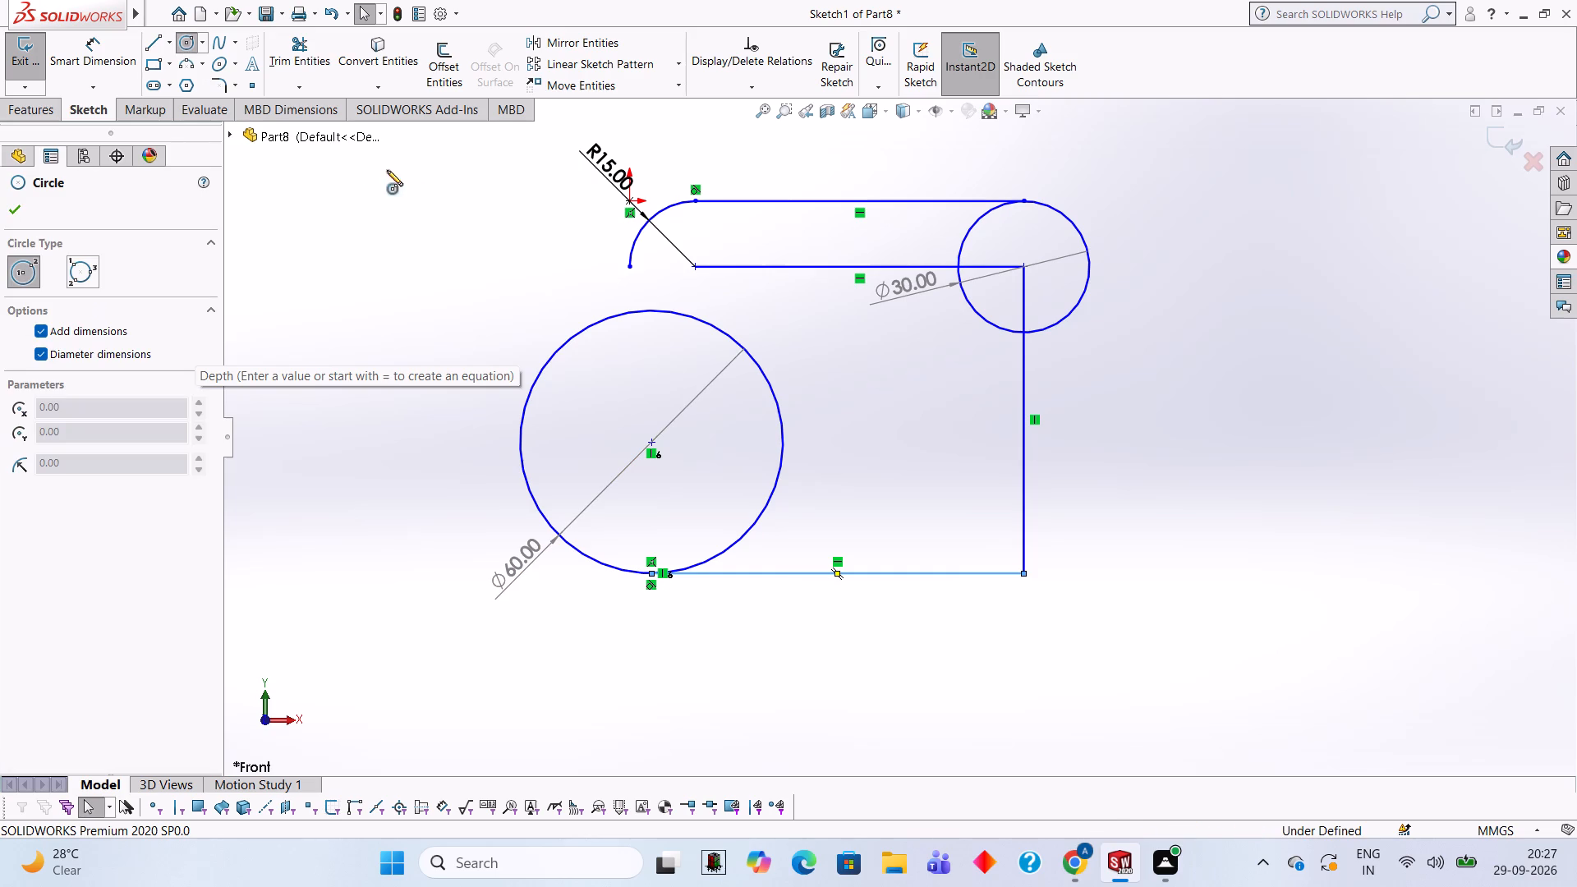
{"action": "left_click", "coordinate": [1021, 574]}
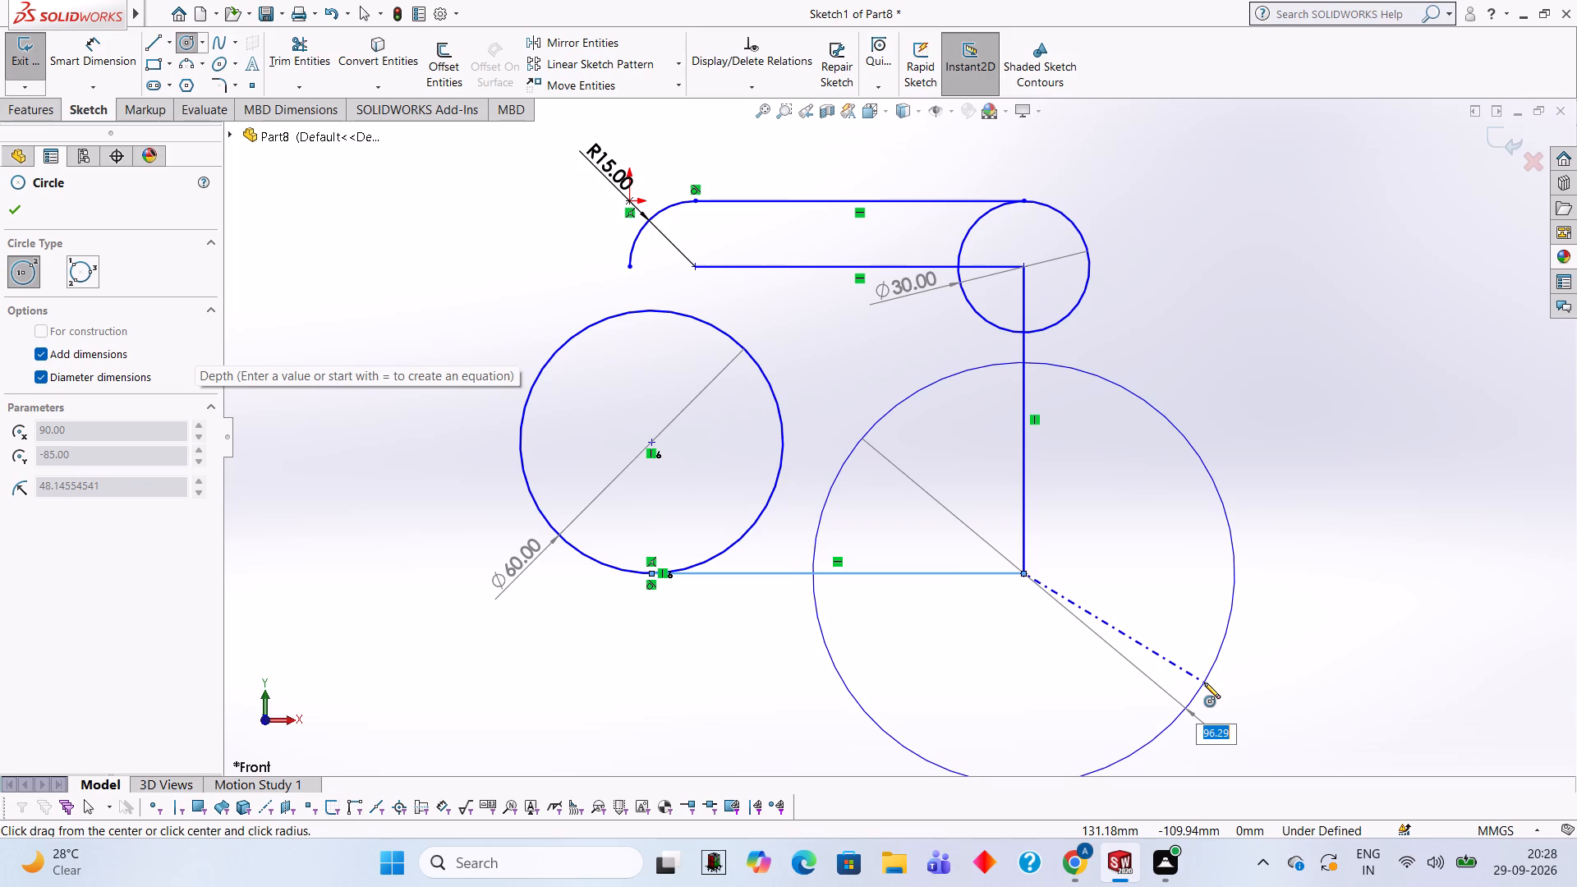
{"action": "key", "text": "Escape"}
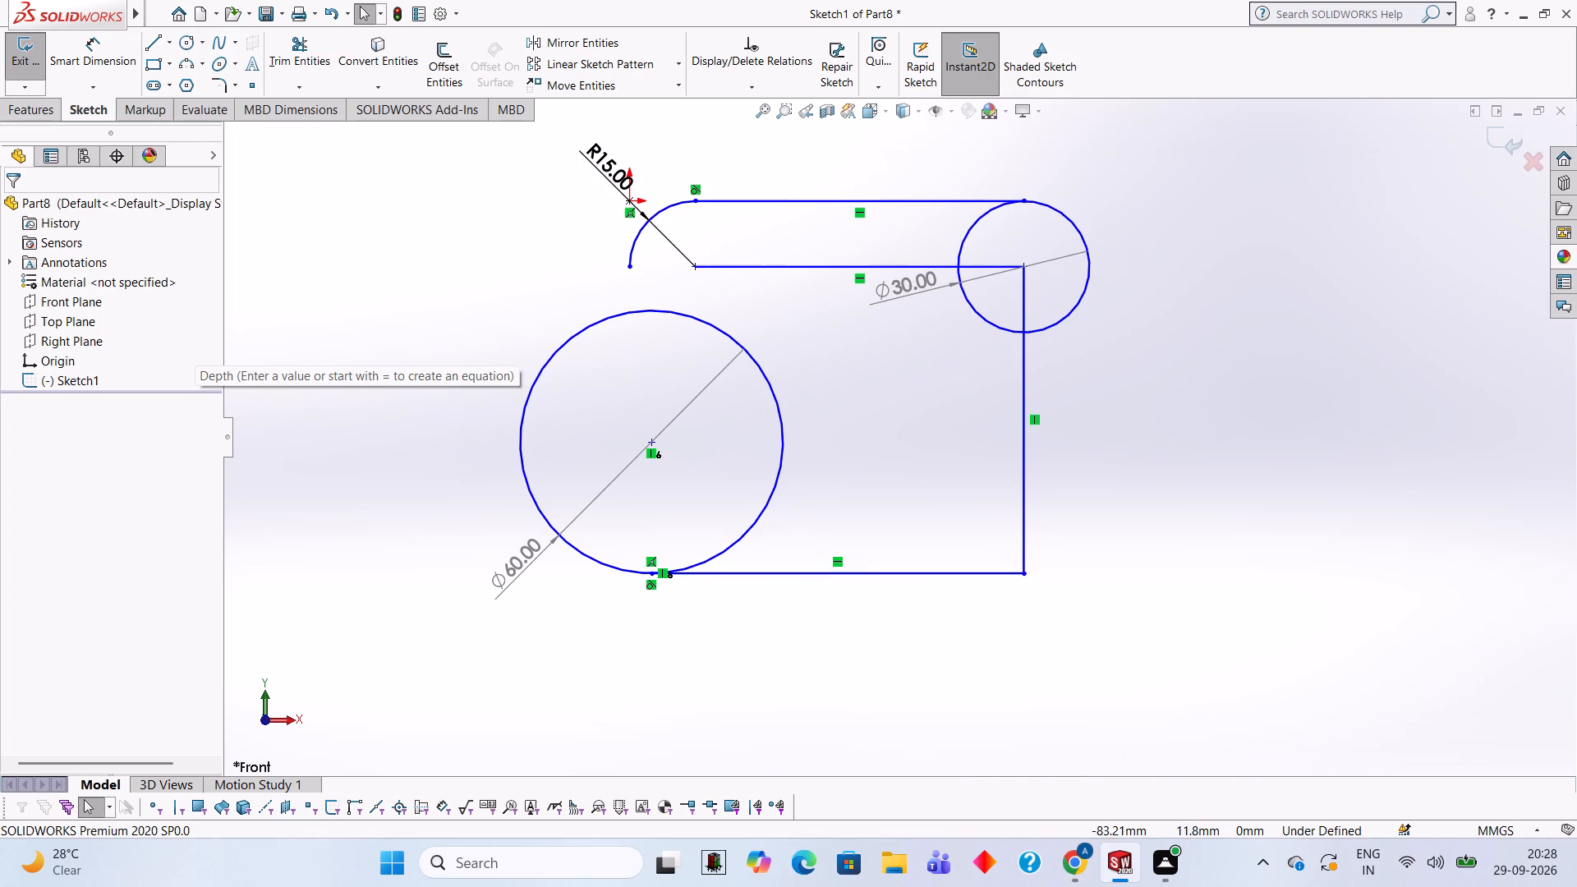
Draw a vertical line about 85 mm long down from the 30 mm circle's left quadrant, crossing the horizontal tangent line.
{"action": "left_click", "coordinate": [157, 51]}
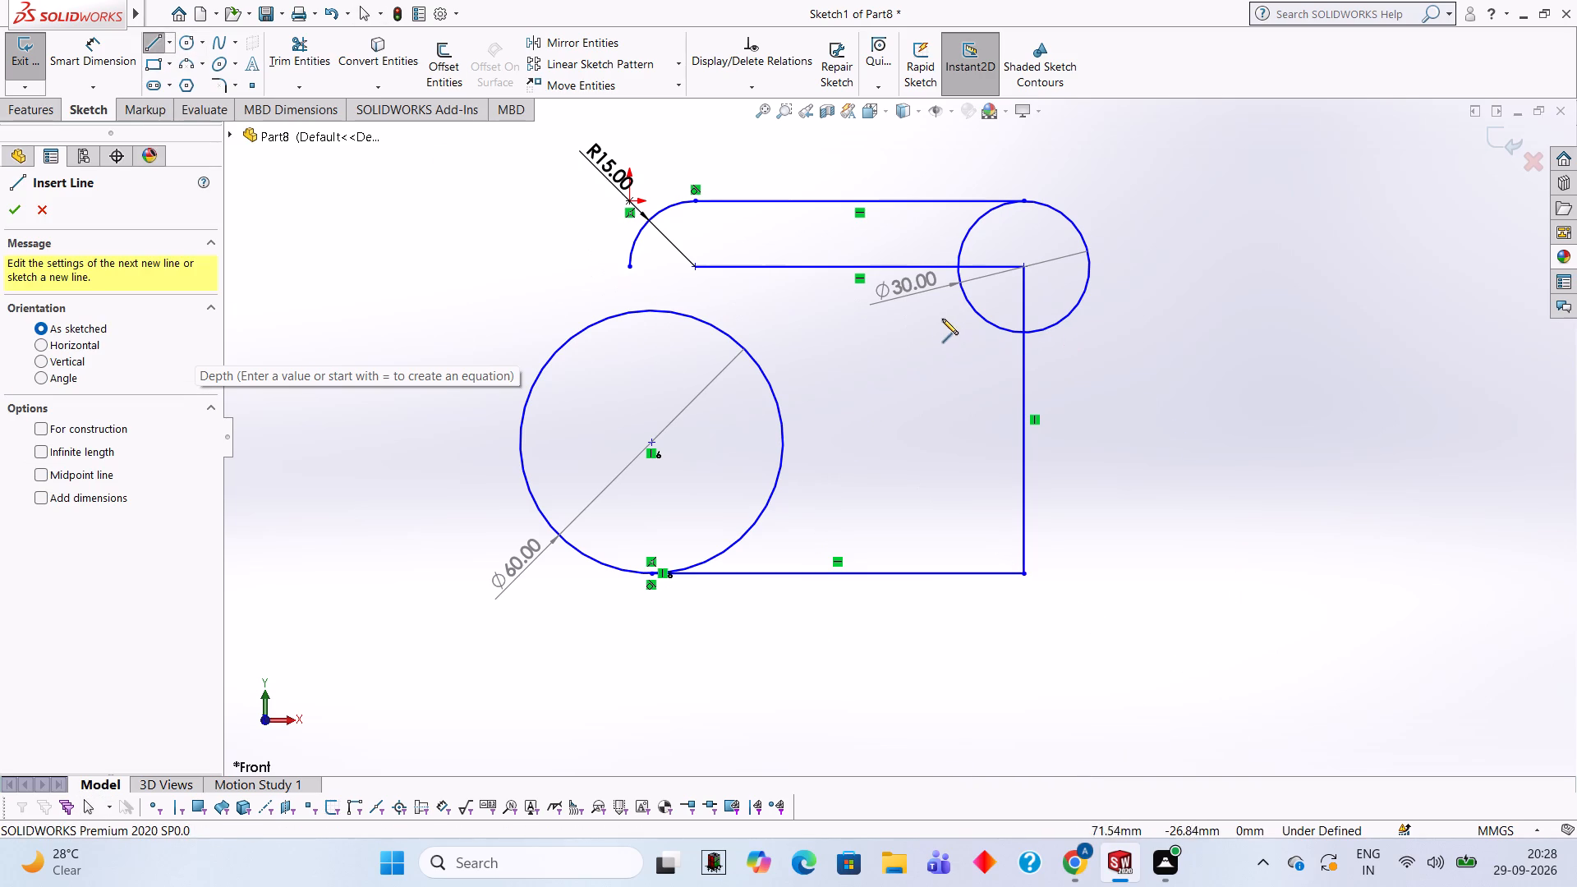
{"action": "left_click", "coordinate": [958, 267]}
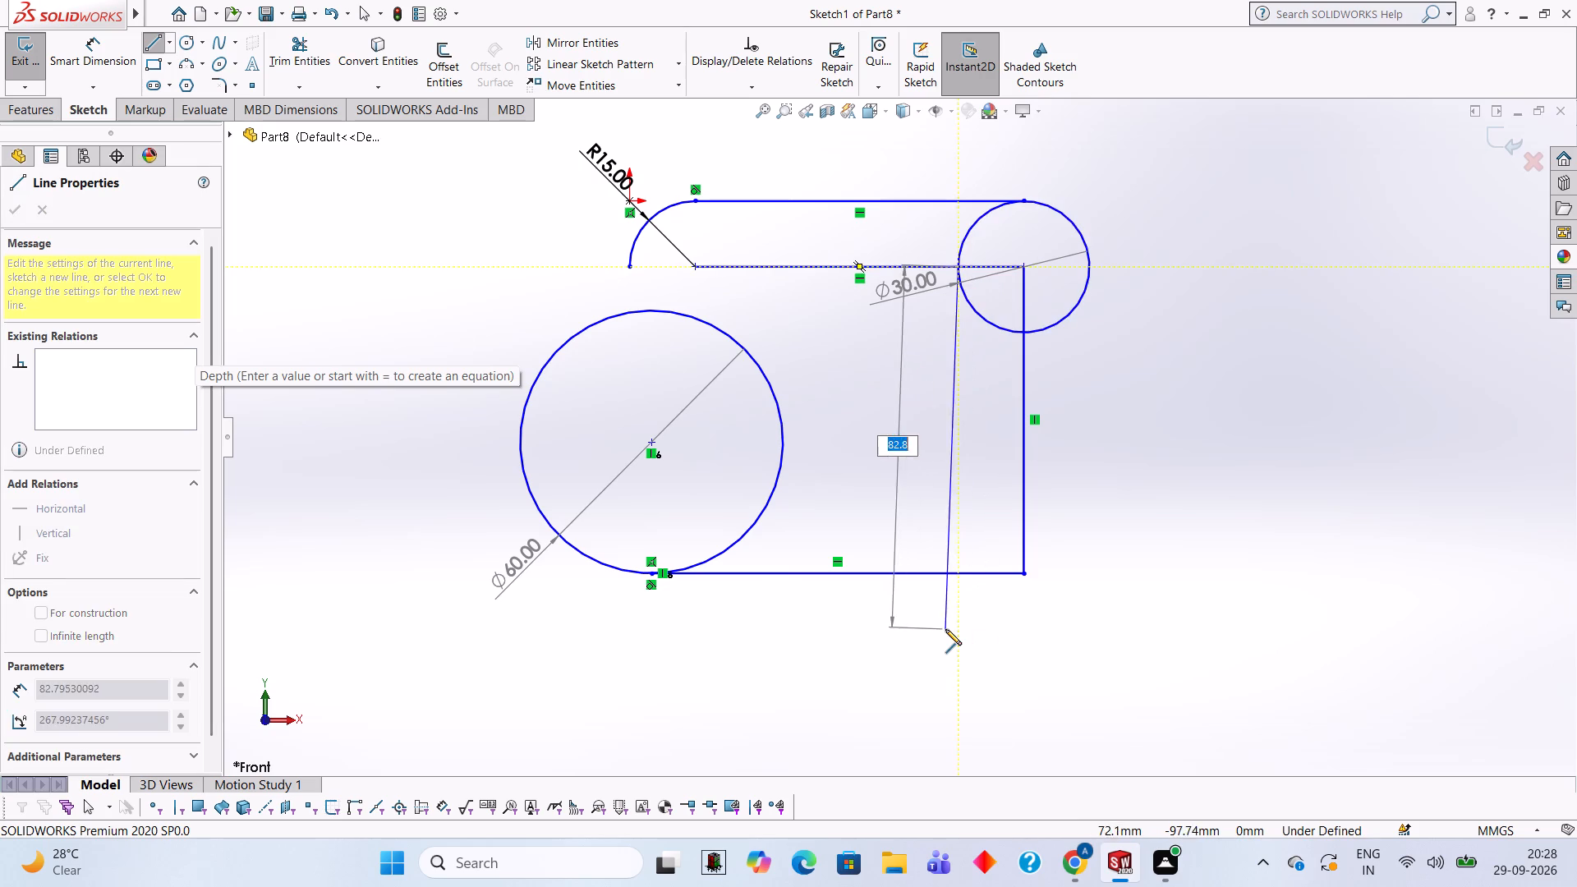
{"action": "left_click", "coordinate": [961, 637]}
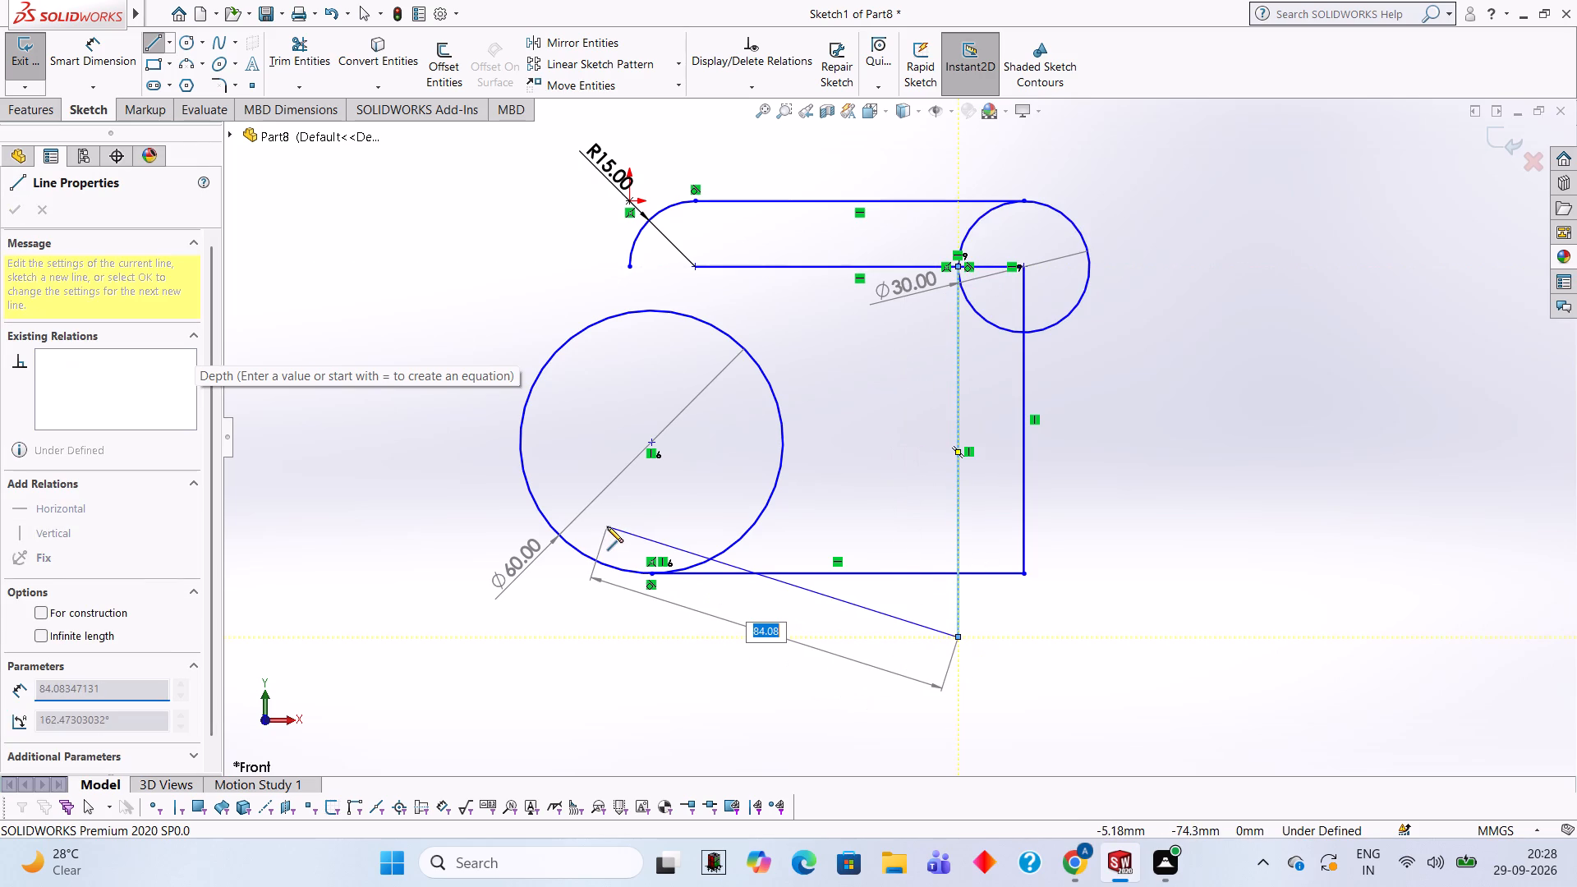
{"action": "key", "text": "Escape"}
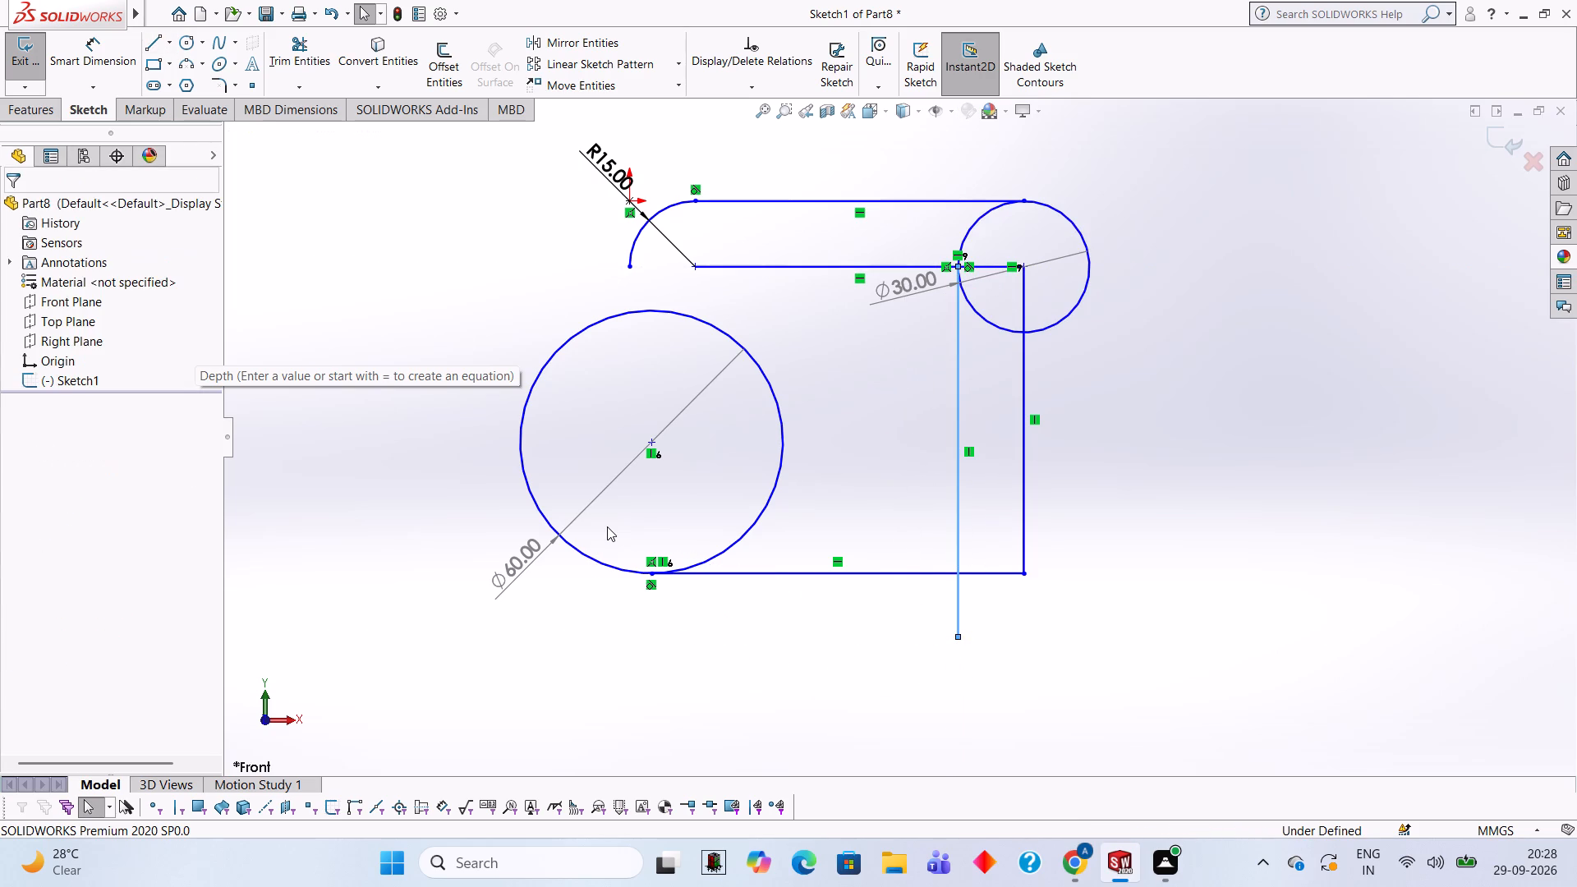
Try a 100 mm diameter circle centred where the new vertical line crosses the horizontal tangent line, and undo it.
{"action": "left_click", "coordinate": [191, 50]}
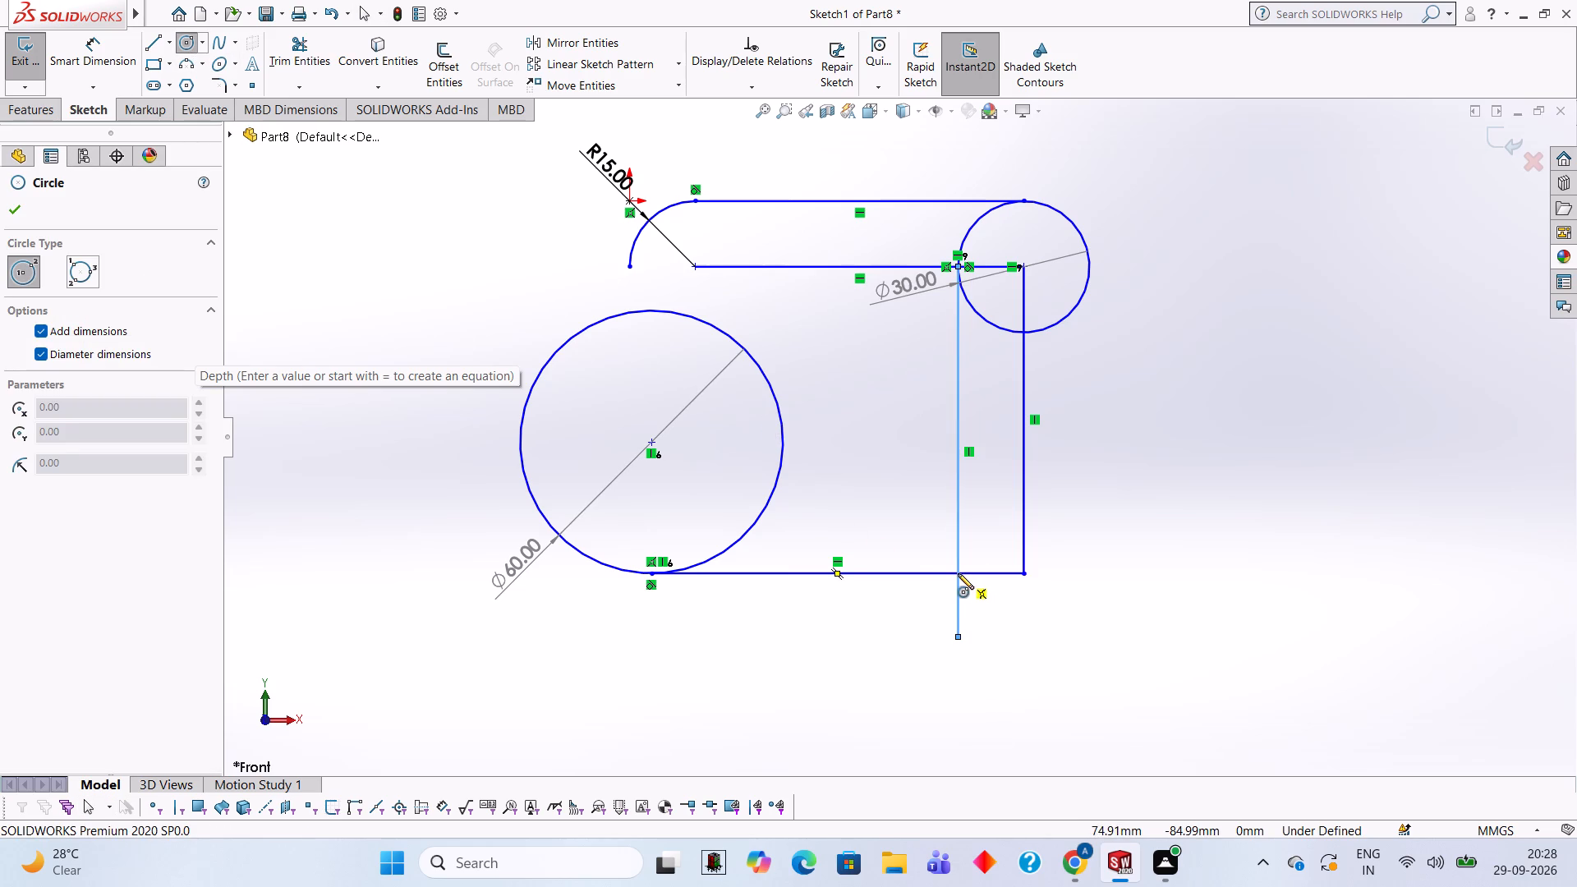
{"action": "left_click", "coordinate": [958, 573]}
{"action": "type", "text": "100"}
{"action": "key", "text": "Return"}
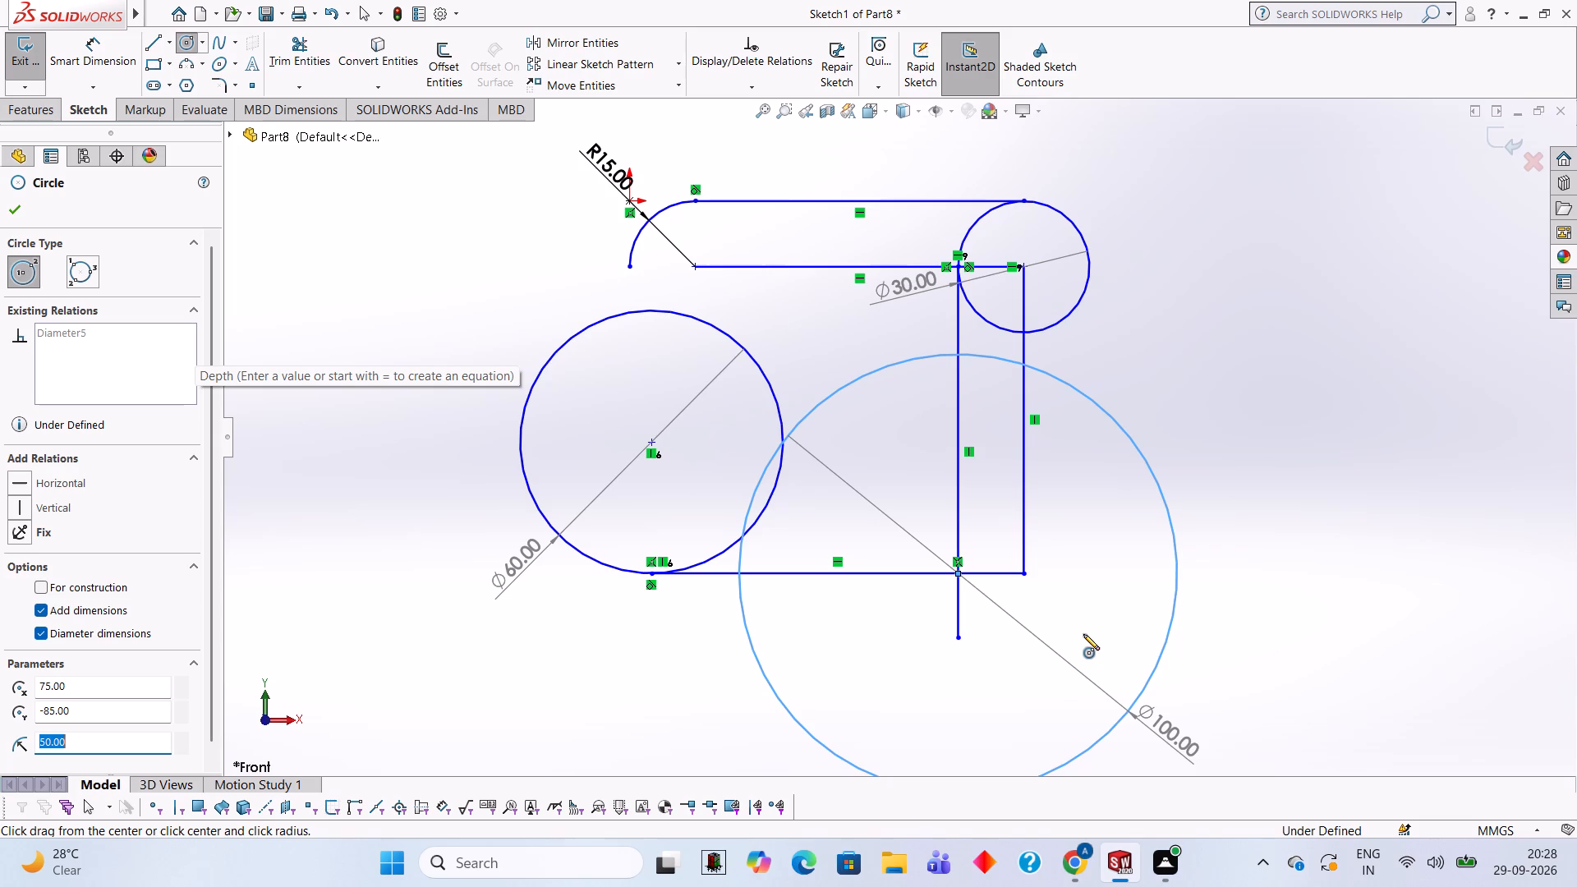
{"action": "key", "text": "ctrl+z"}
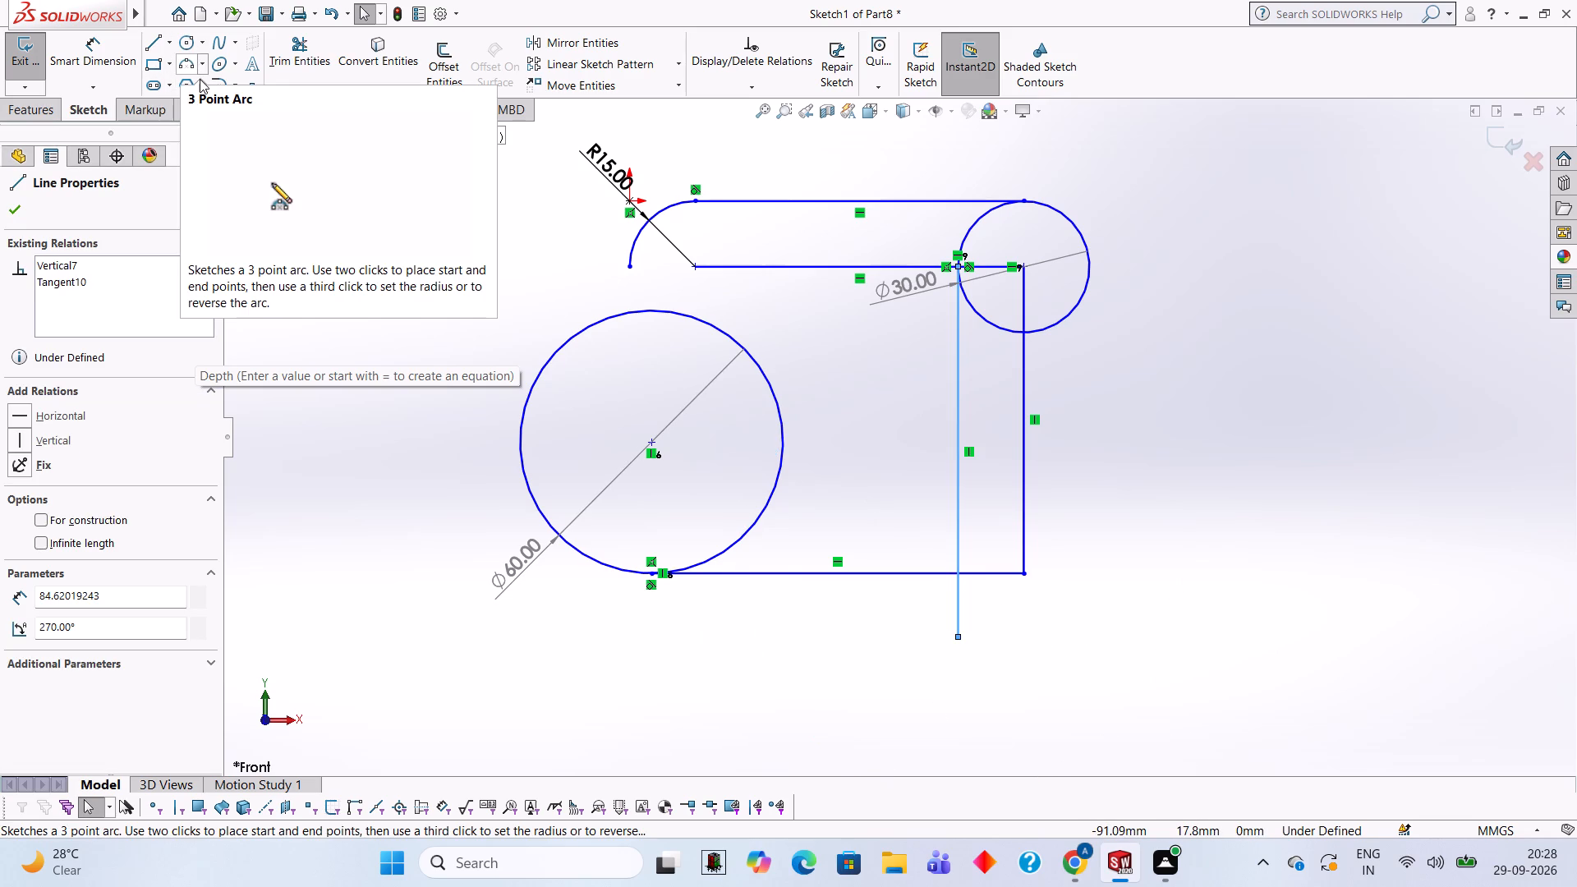
Draw a three-point arc of 50 mm radius from the 60 mm circle's right quadrant to the 30 mm circle's bottom quadrant.
{"action": "left_click", "coordinate": [180, 68]}
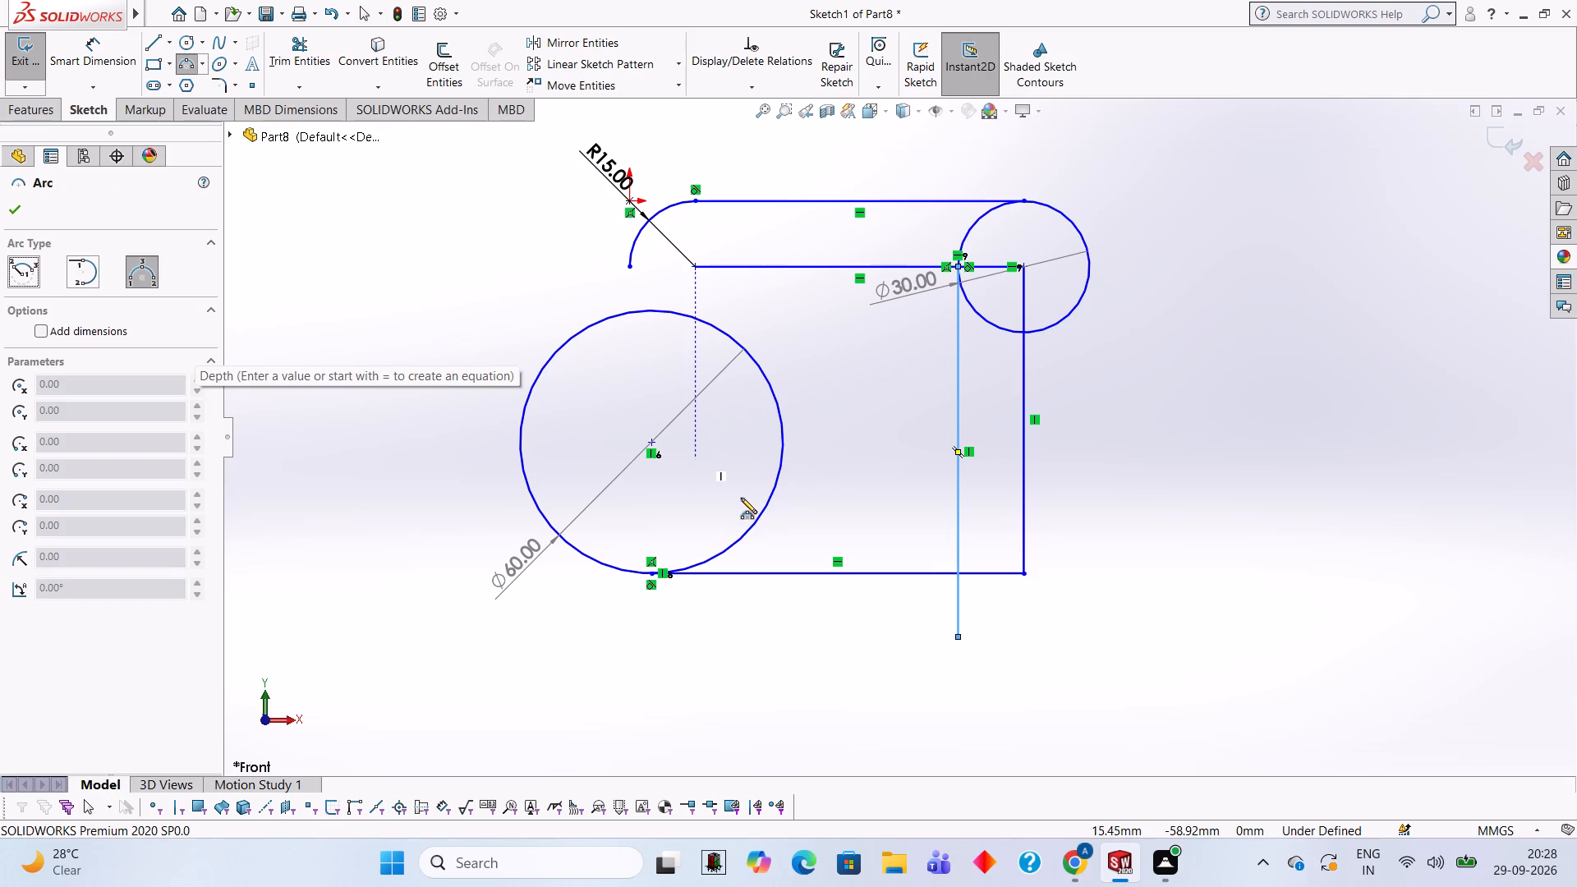
{"action": "left_click", "coordinate": [783, 440]}
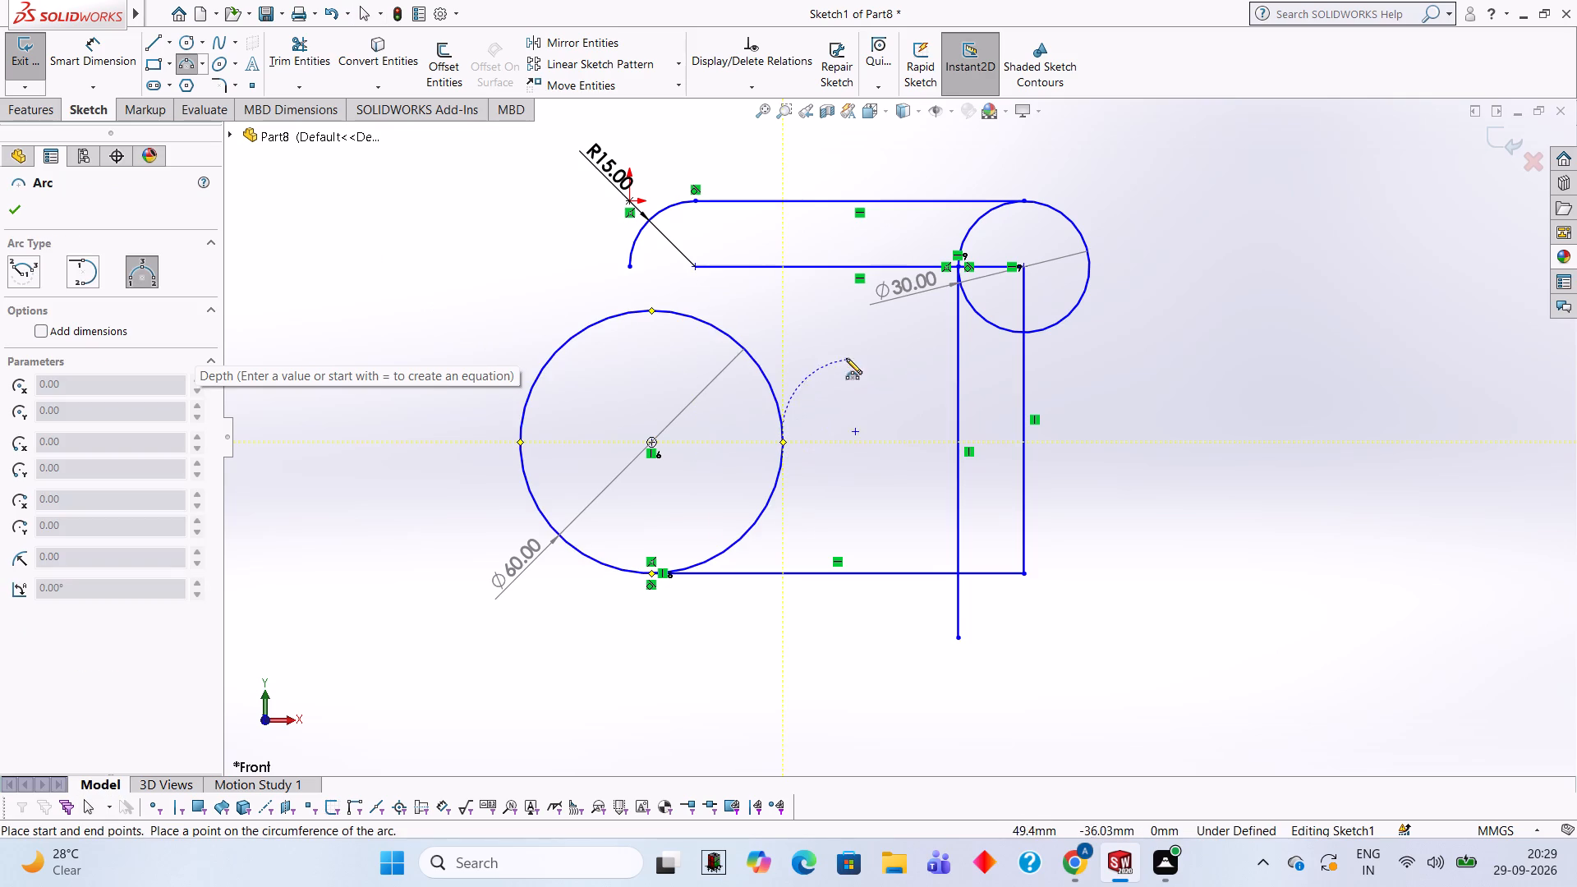
{"action": "left_click", "coordinate": [1023, 329]}
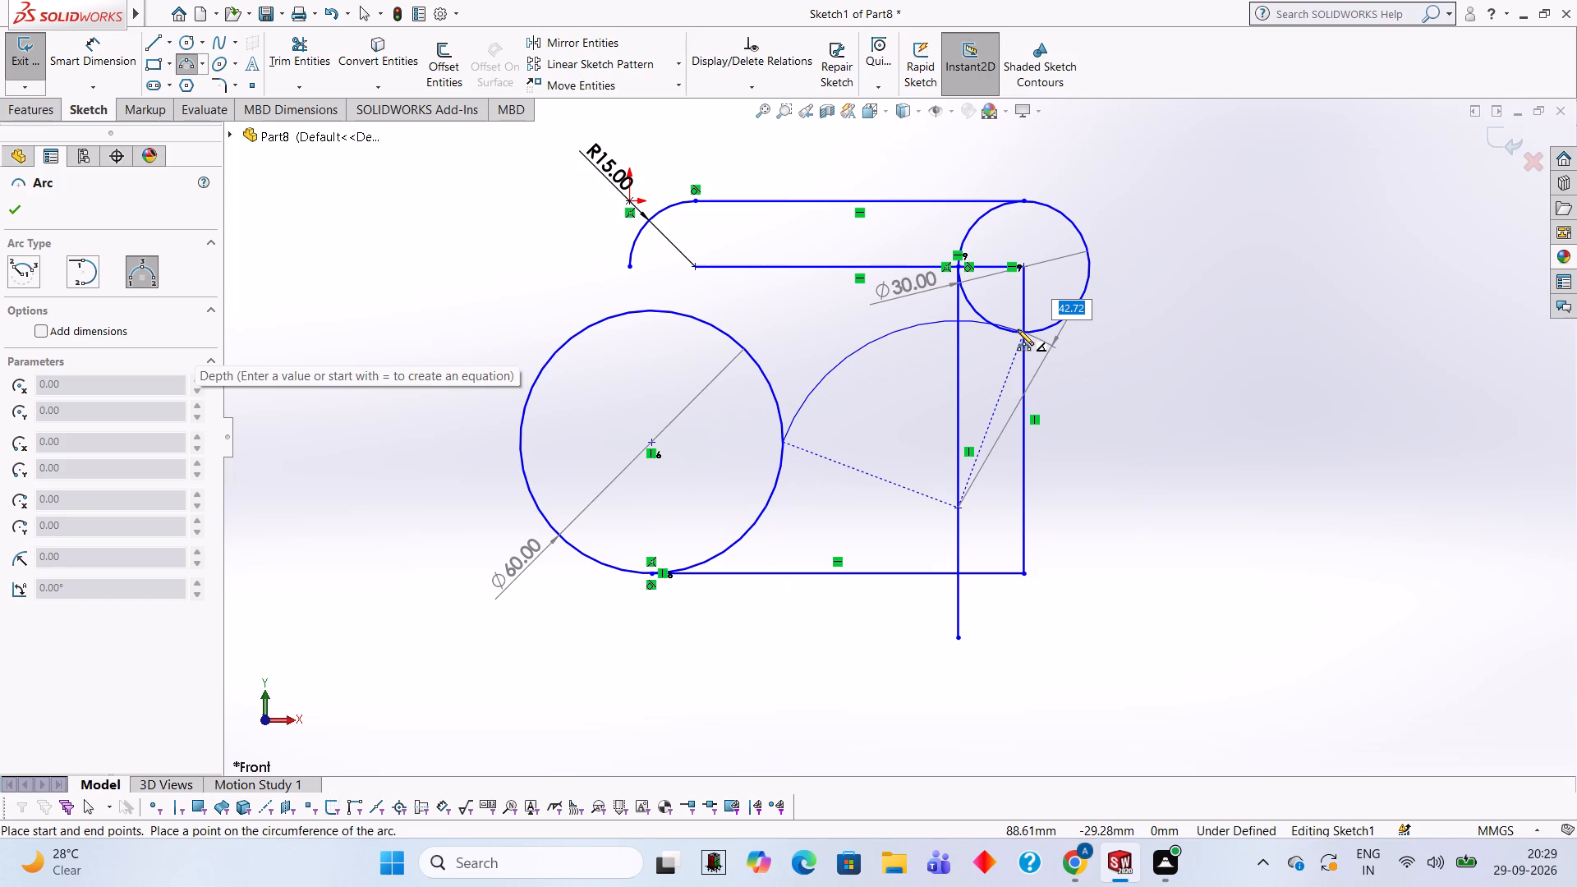
{"action": "type", "text": "50"}
{"action": "key", "text": "Return"}
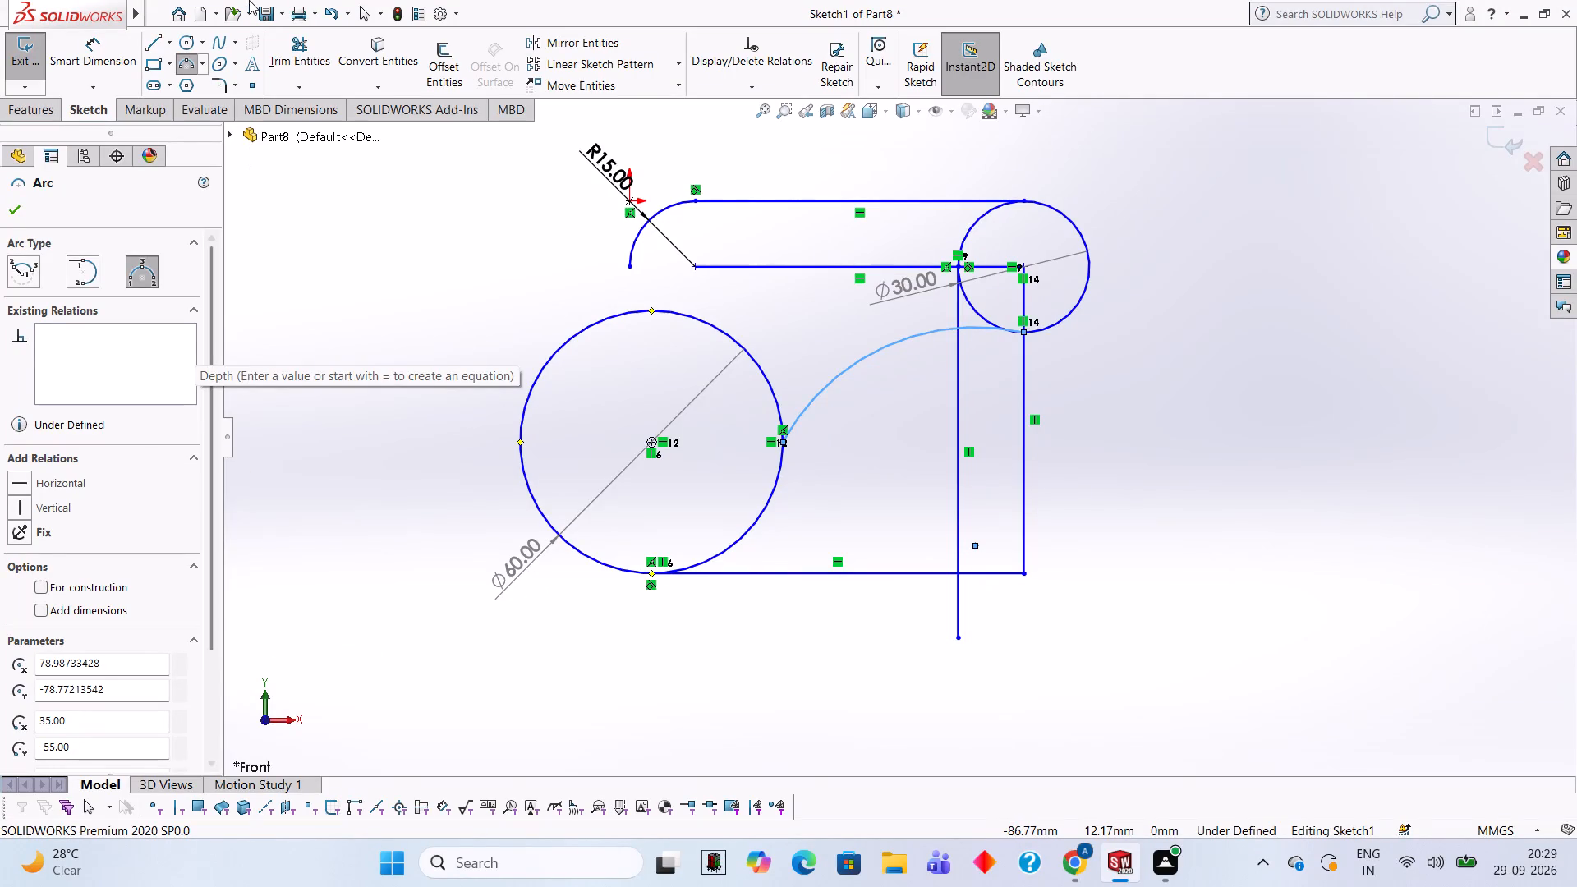
Draw a 60 mm horizontal line across the 60 mm circle from its left quadrant to its right quadrant.
{"action": "left_click", "coordinate": [159, 41]}
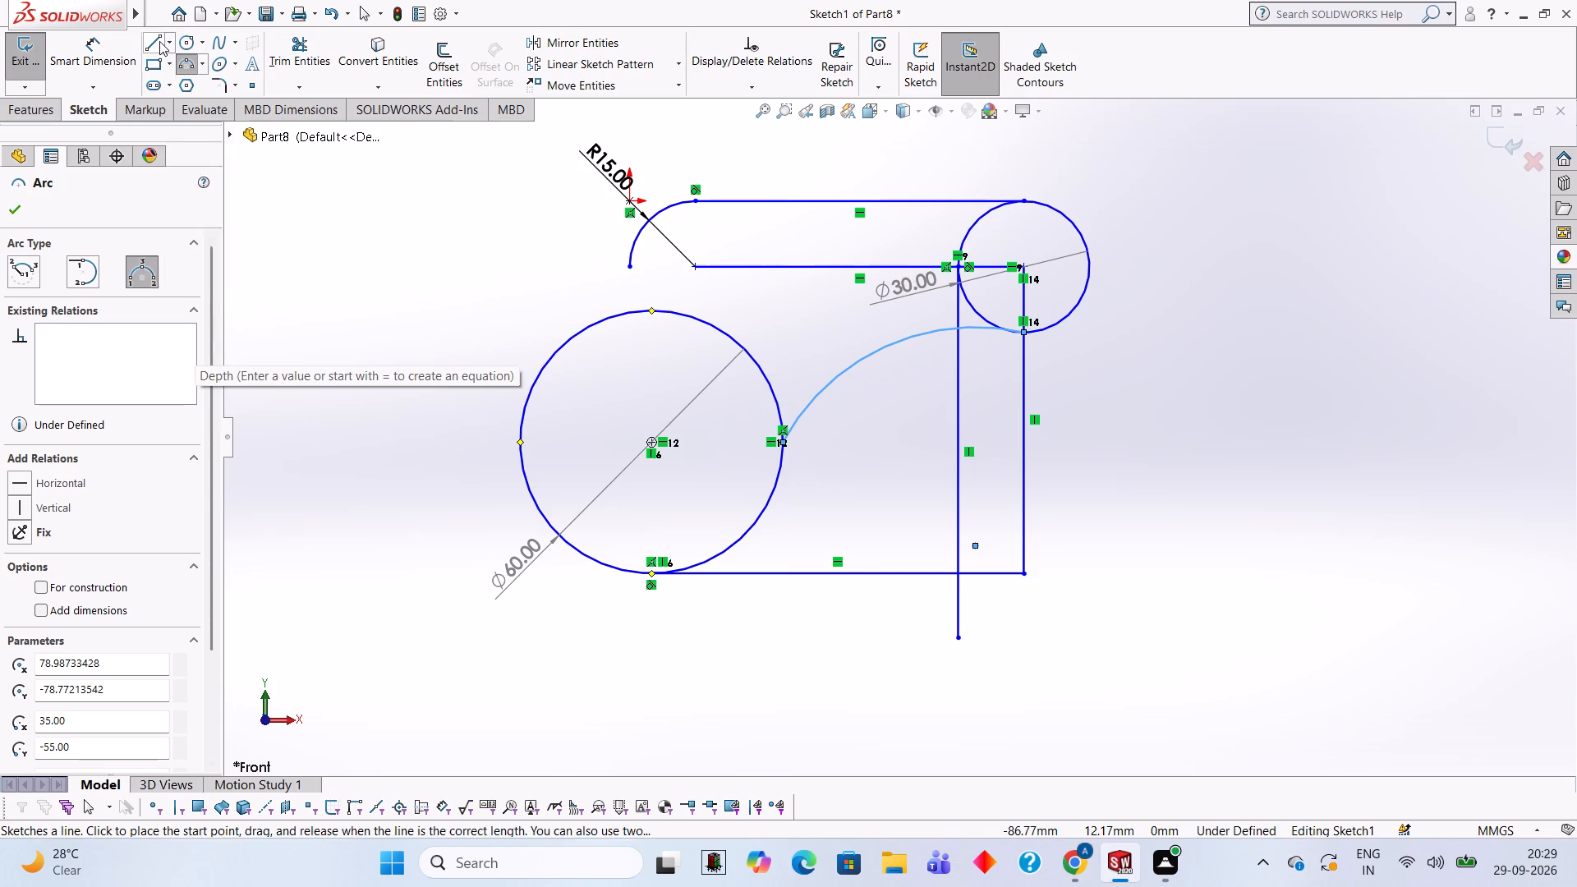
{"action": "left_click", "coordinate": [520, 441]}
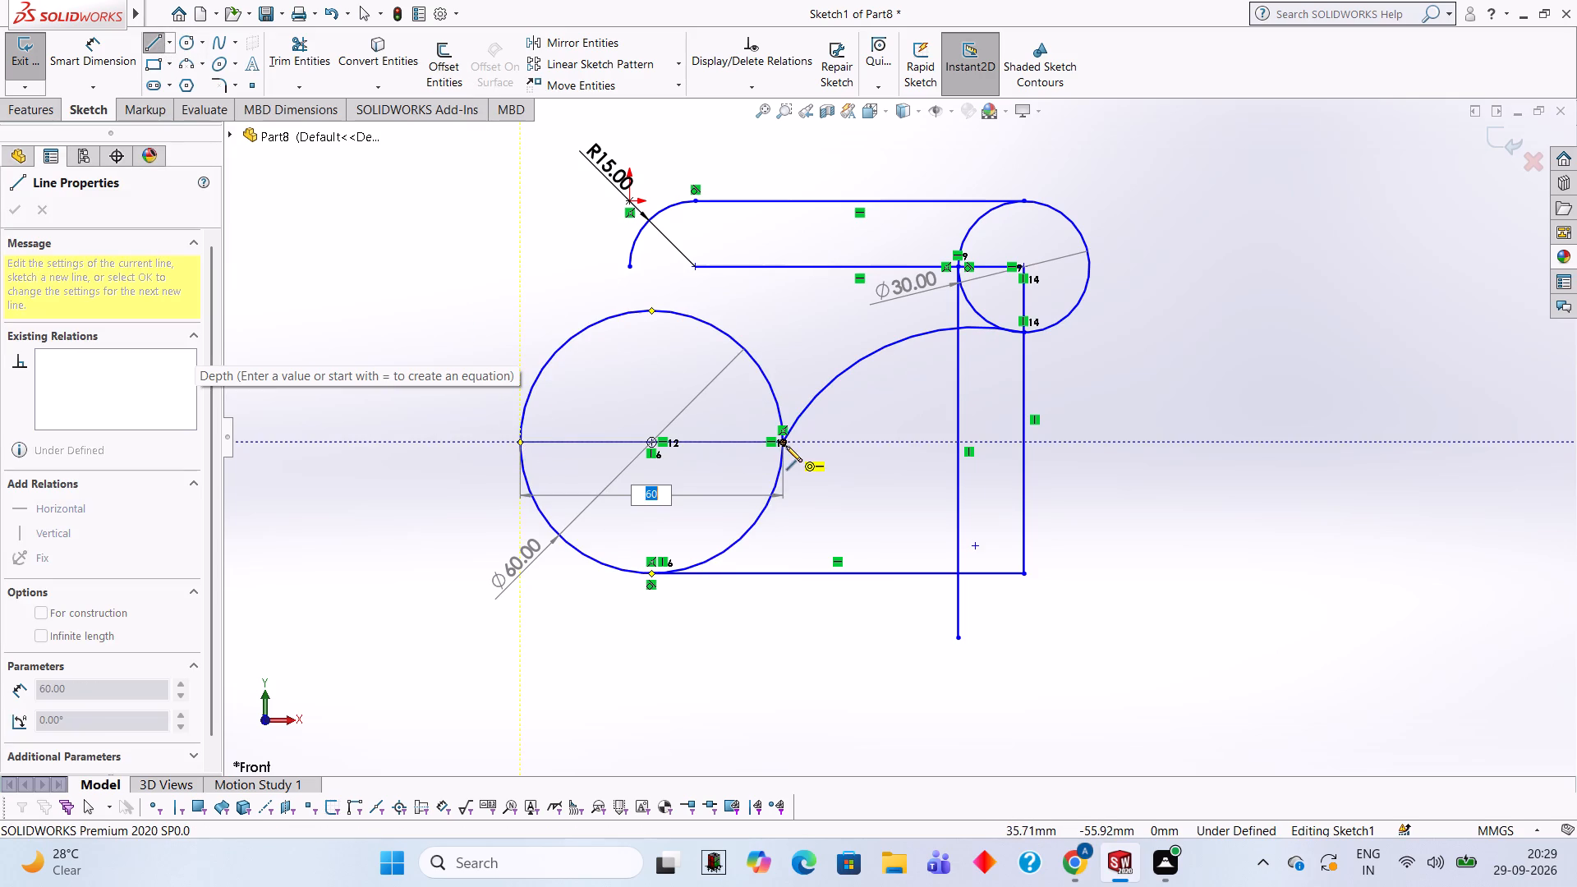
{"action": "left_click", "coordinate": [781, 443]}
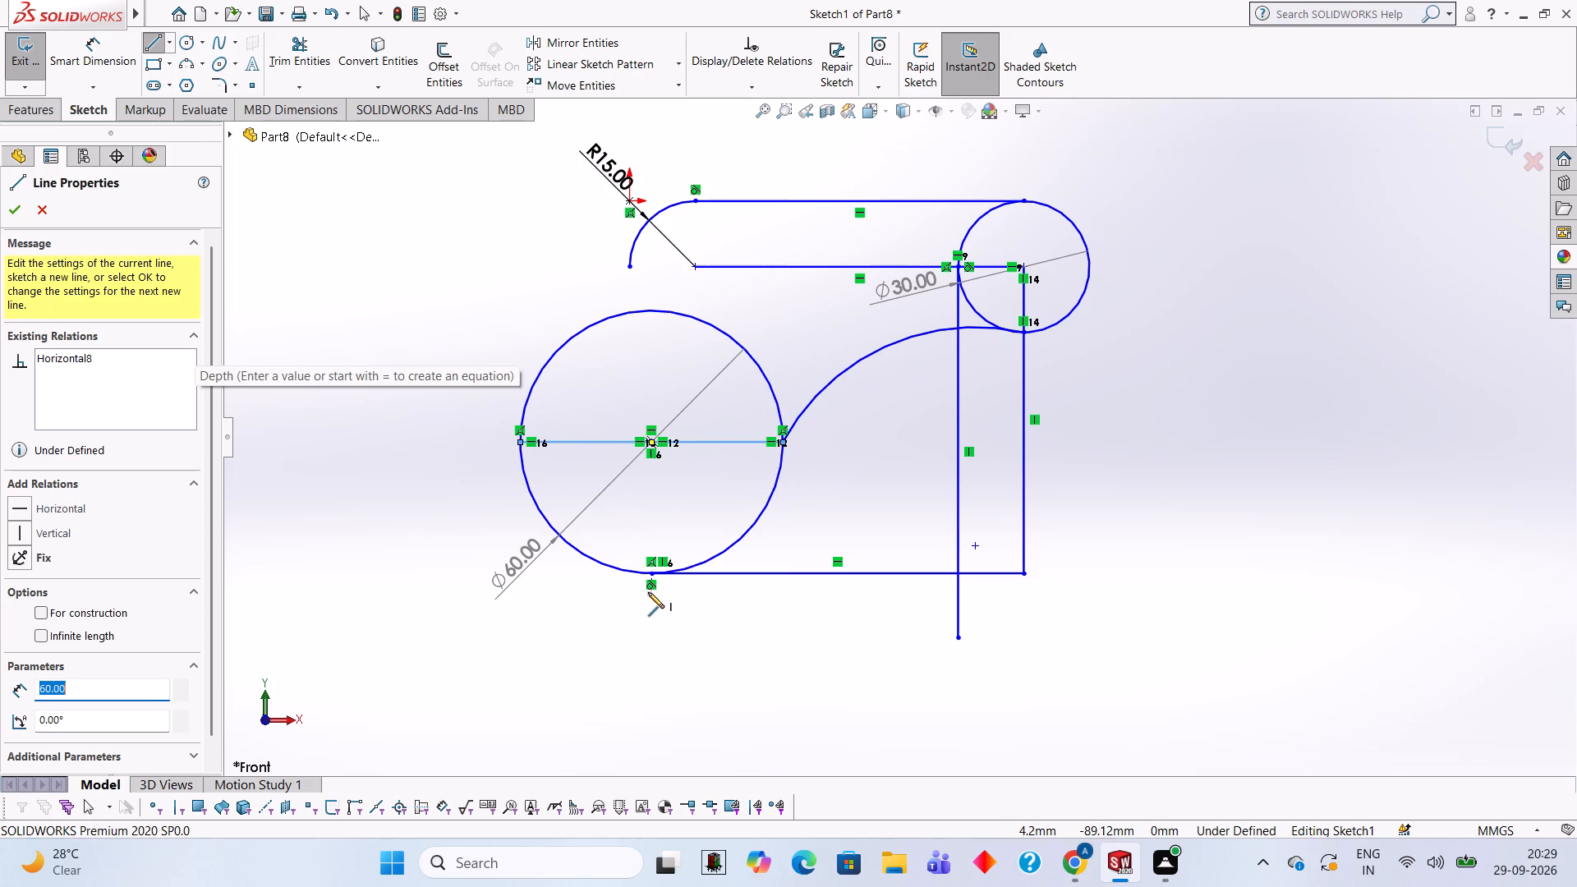
{"action": "key", "text": "Escape"}
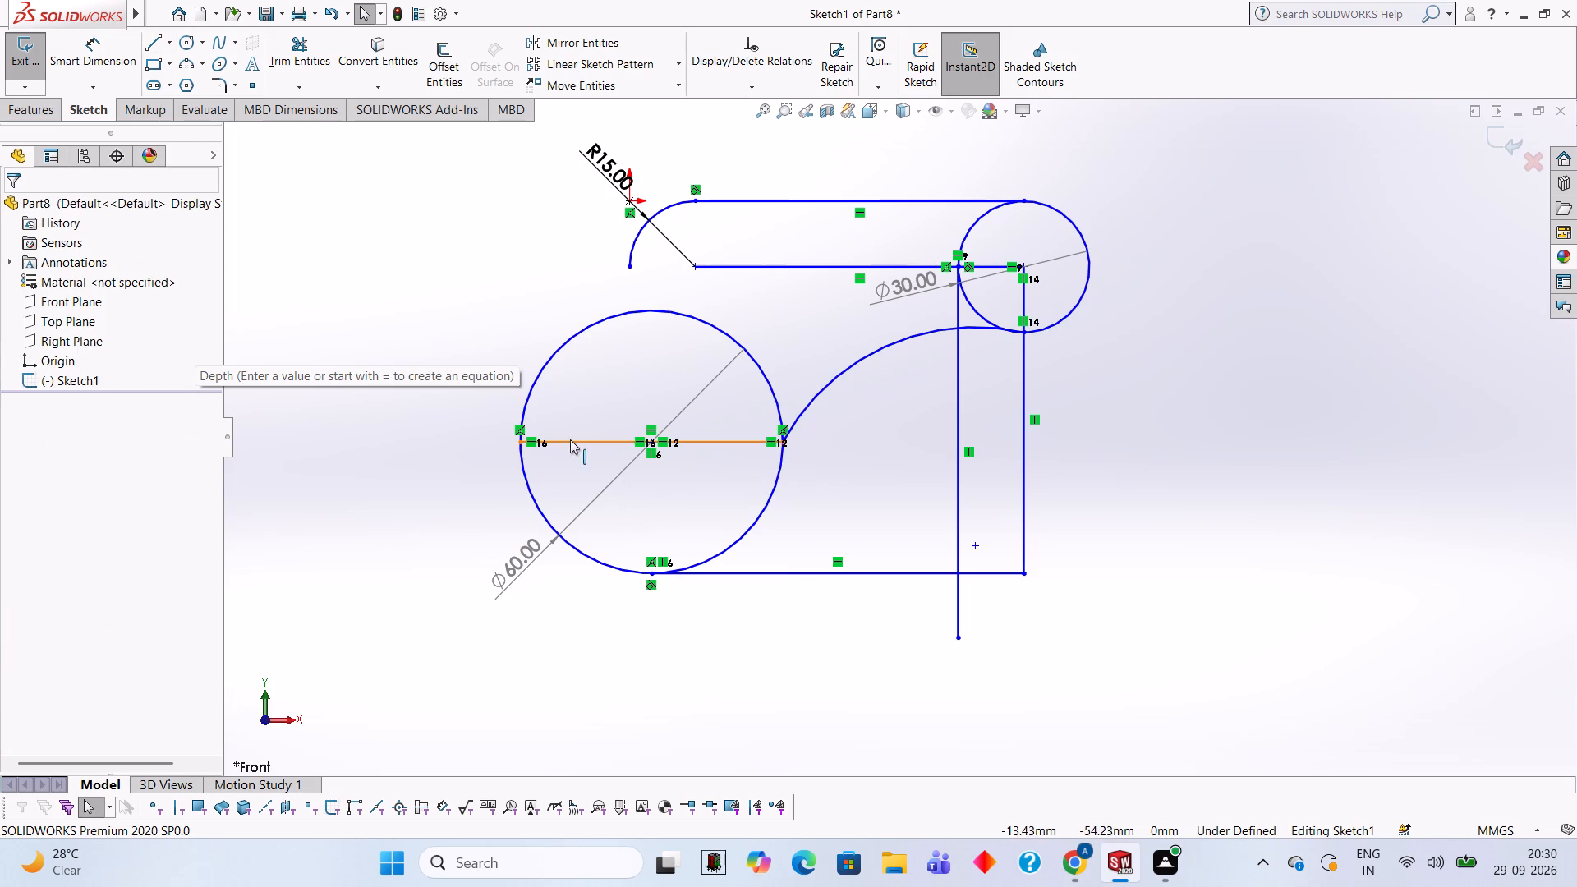
Trim away the upper half of the 60 mm circle above the horizontal diameter line.
{"action": "left_click", "coordinate": [306, 67]}
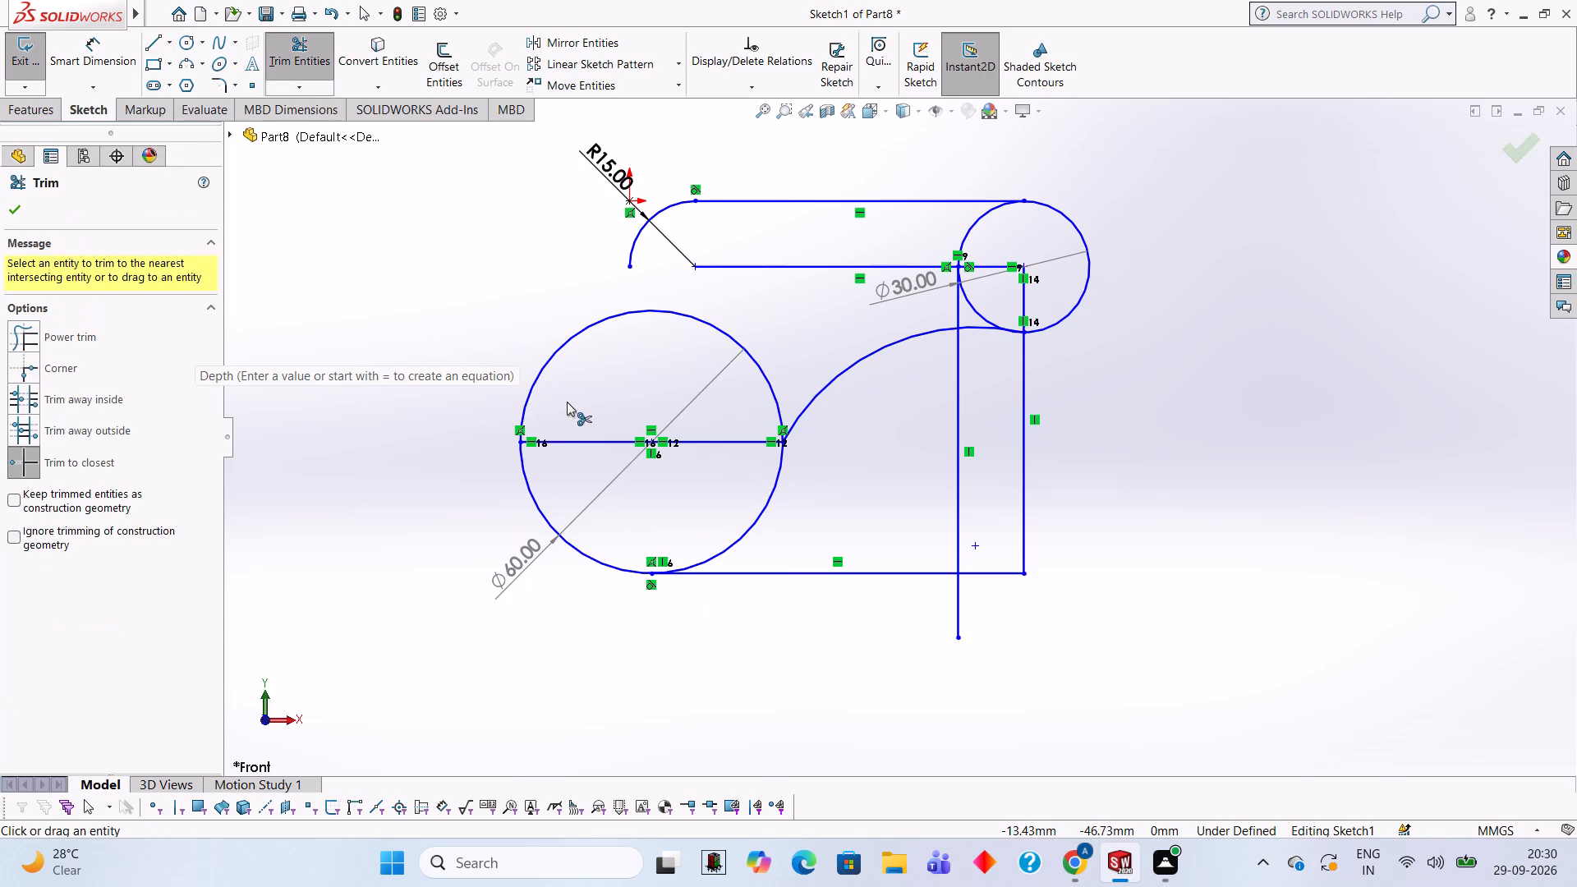
{"action": "left_click", "coordinate": [540, 375]}
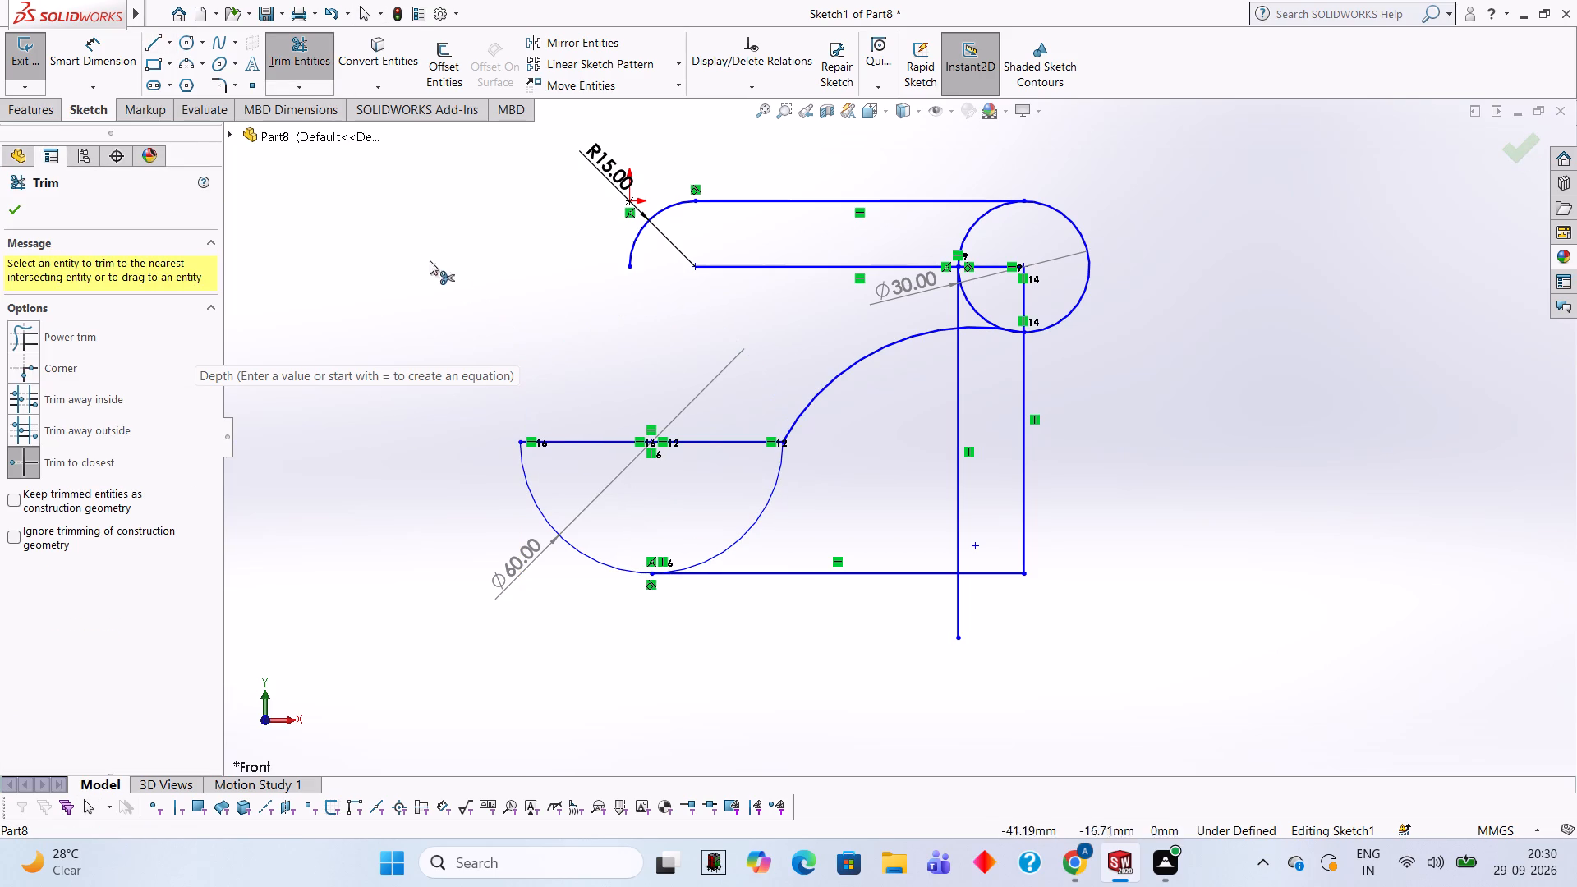
Draw a slanted line about 55 mm long from the diameter line's left end, tangent to the R15 corner arc.
{"action": "left_click", "coordinate": [154, 39]}
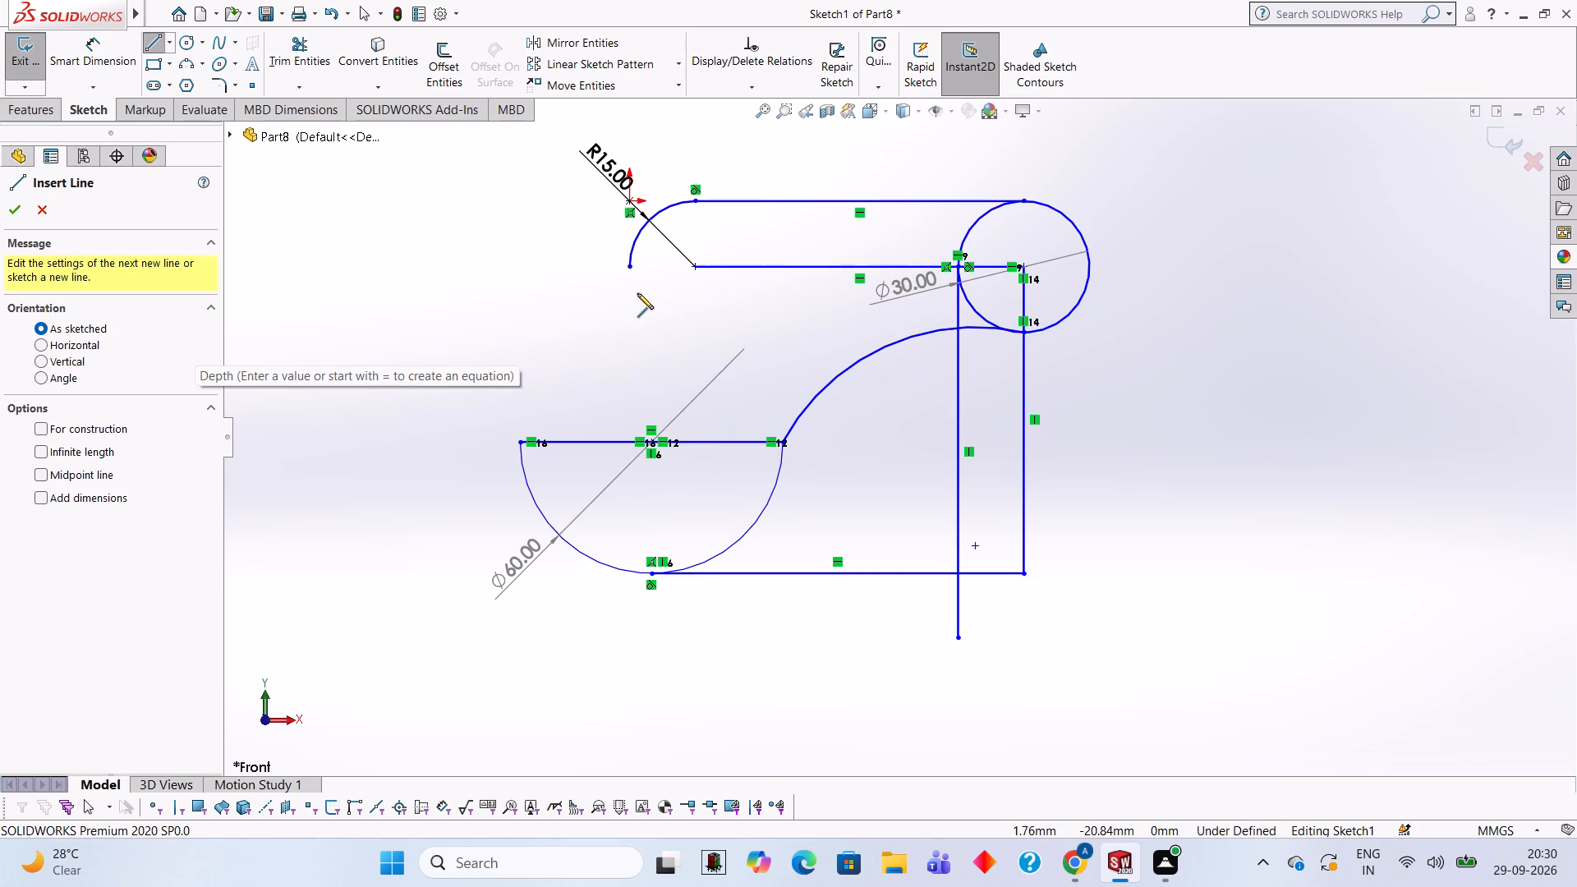
{"action": "left_click", "coordinate": [520, 438]}
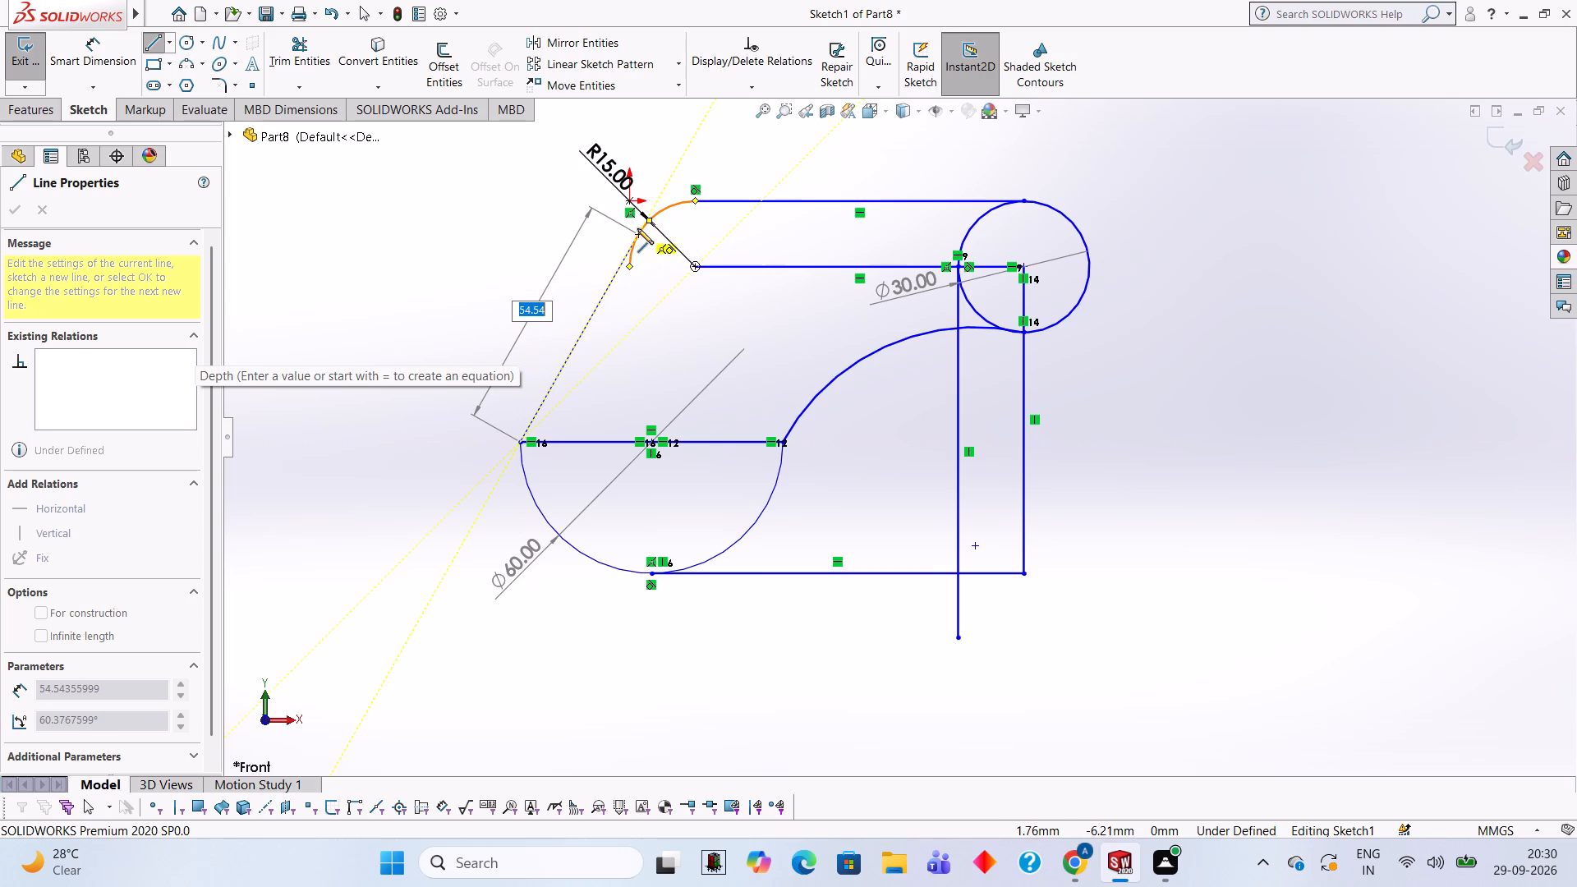
{"action": "left_click", "coordinate": [637, 228]}
{"action": "key", "text": "Escape"}
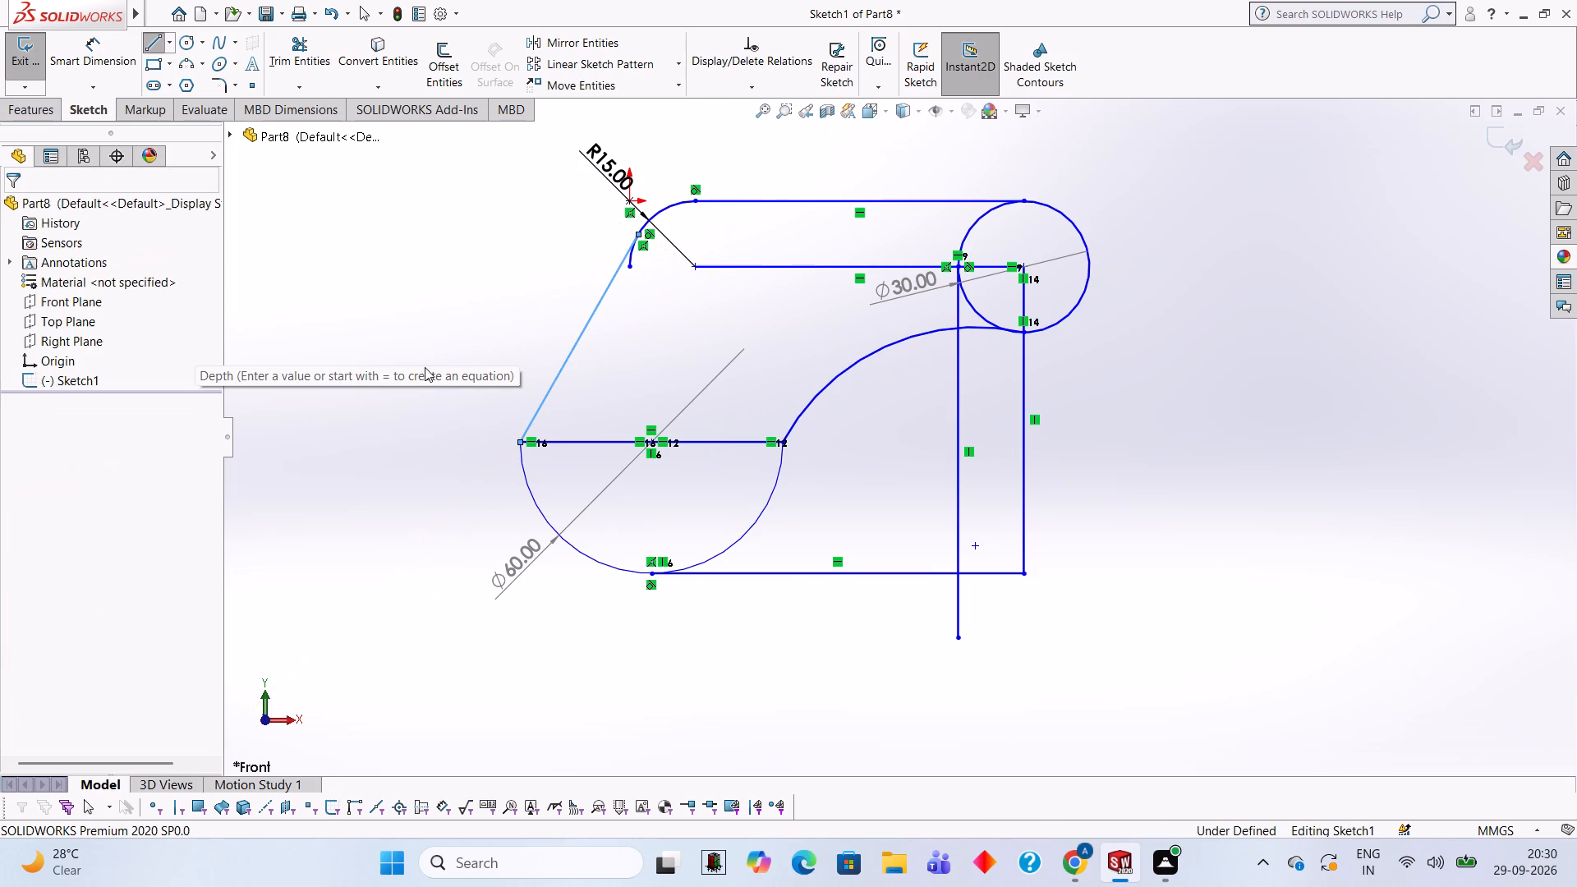
Trim off the lower end of the R15 arc beyond its tangent point with the slanted line.
{"action": "left_click", "coordinate": [307, 62]}
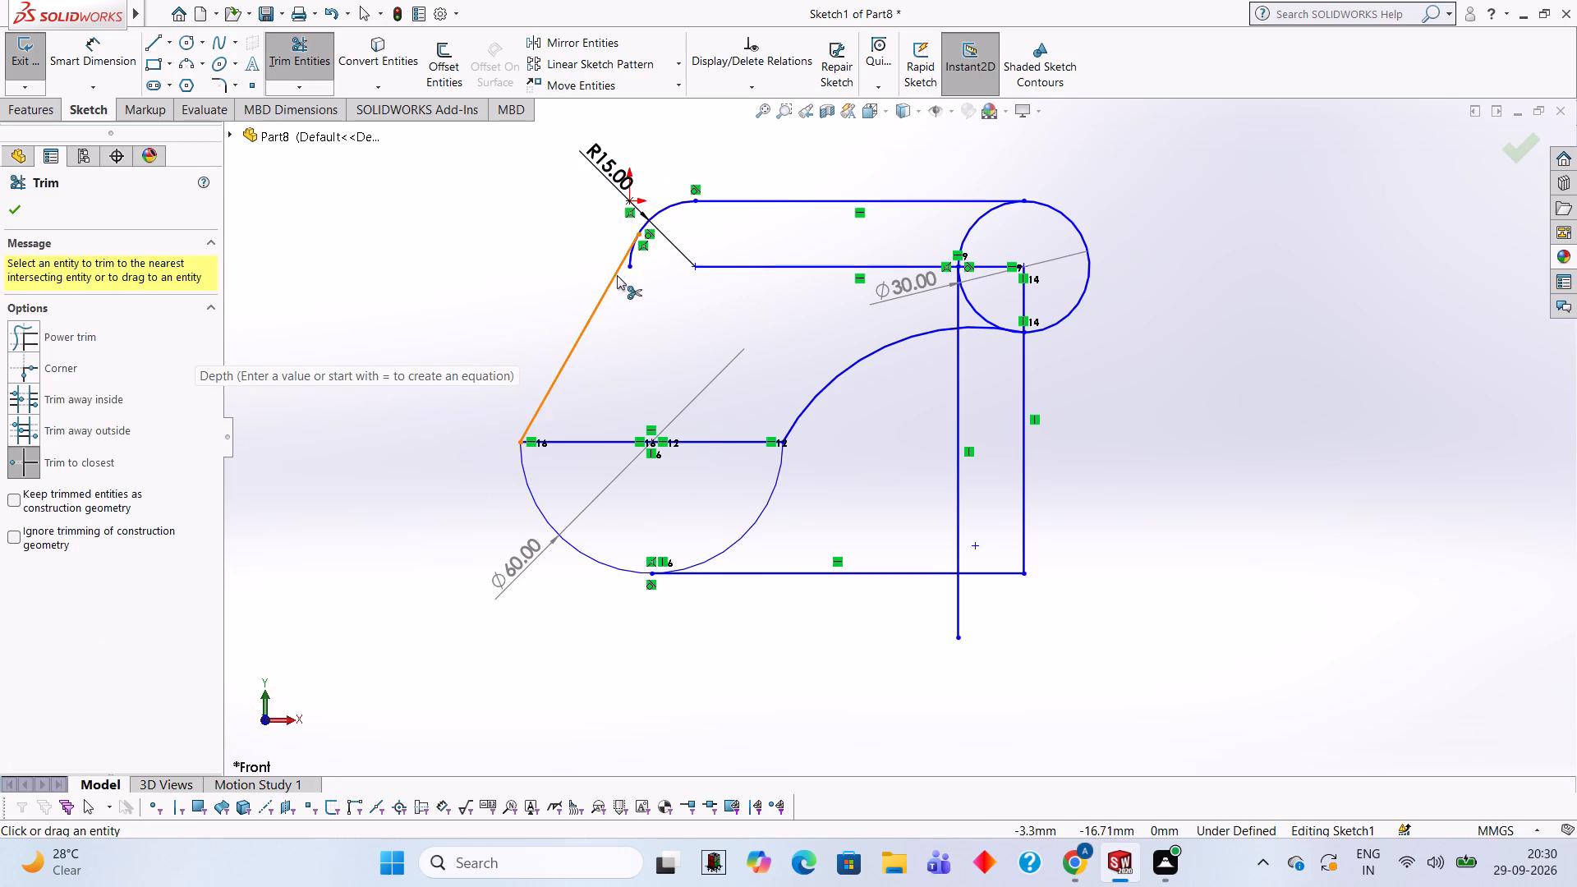
{"action": "left_click", "coordinate": [629, 266]}
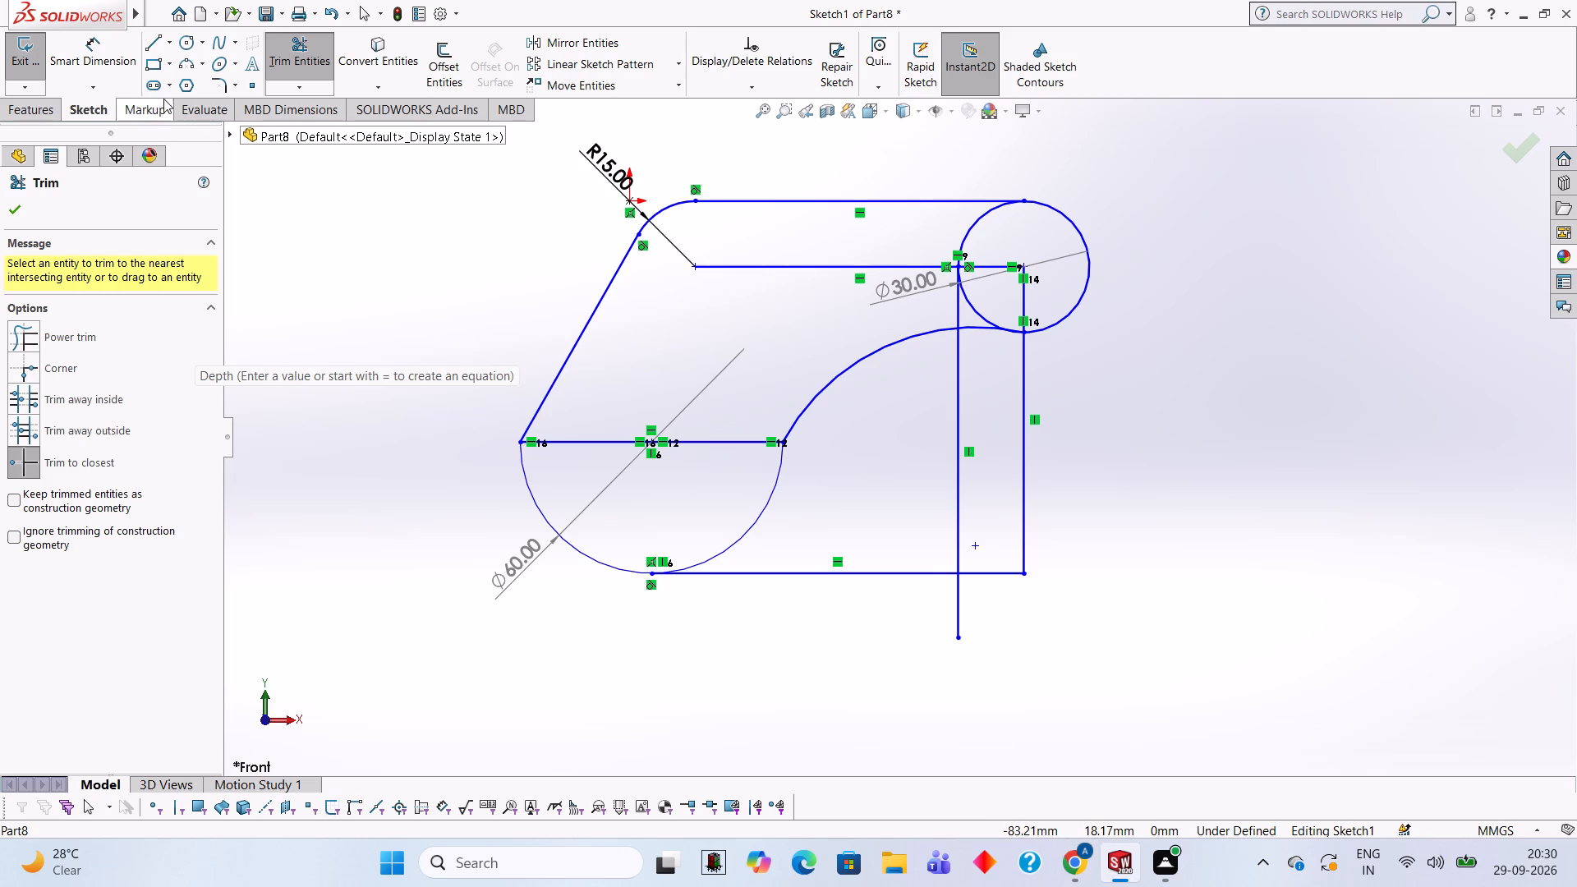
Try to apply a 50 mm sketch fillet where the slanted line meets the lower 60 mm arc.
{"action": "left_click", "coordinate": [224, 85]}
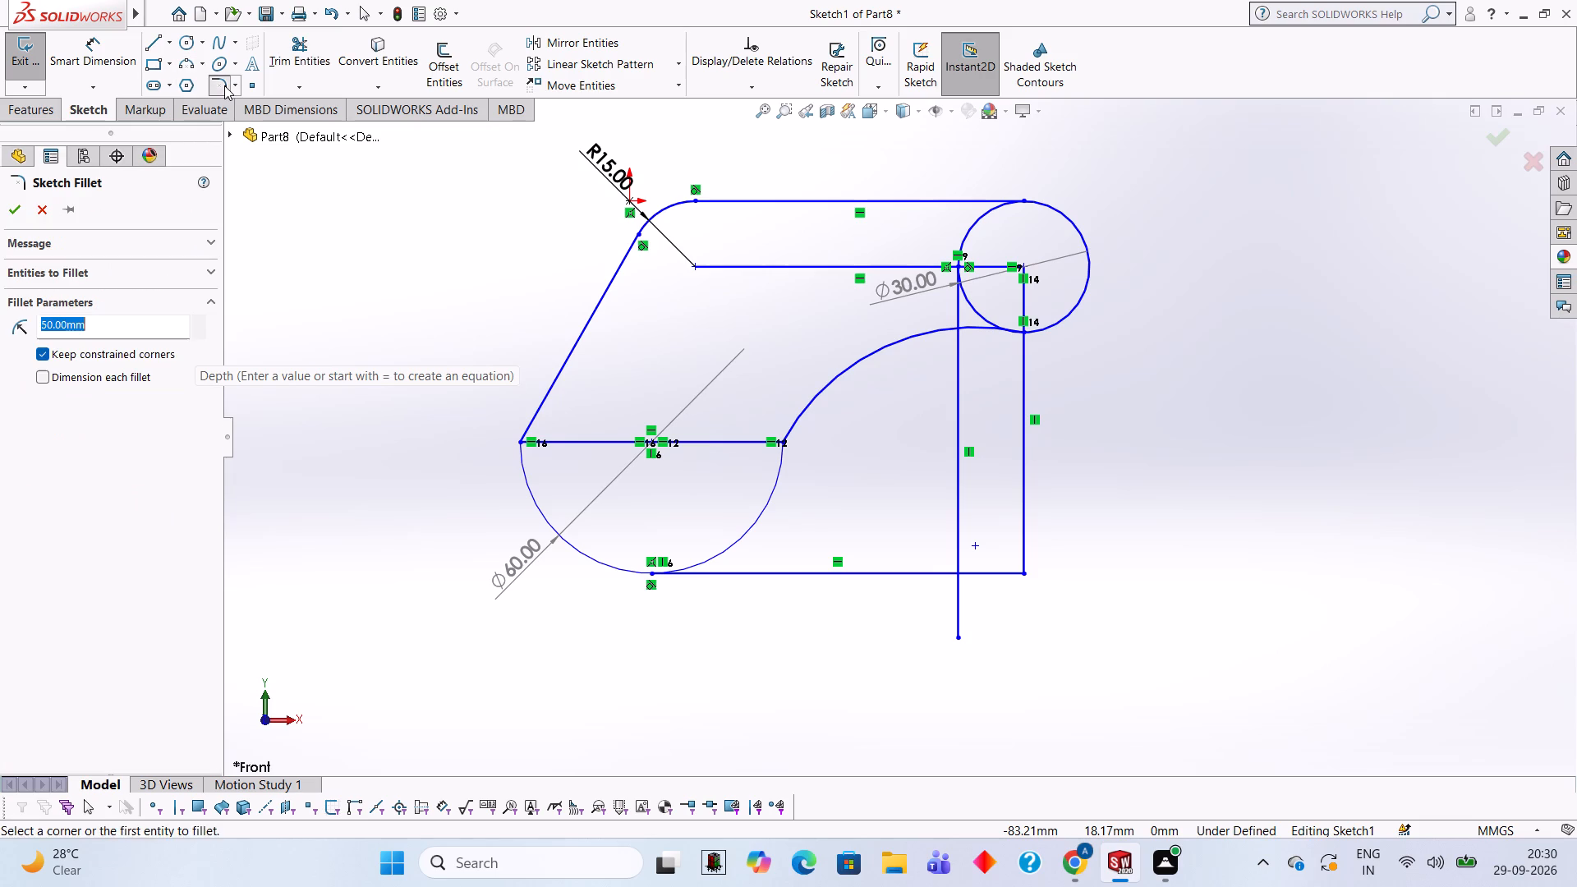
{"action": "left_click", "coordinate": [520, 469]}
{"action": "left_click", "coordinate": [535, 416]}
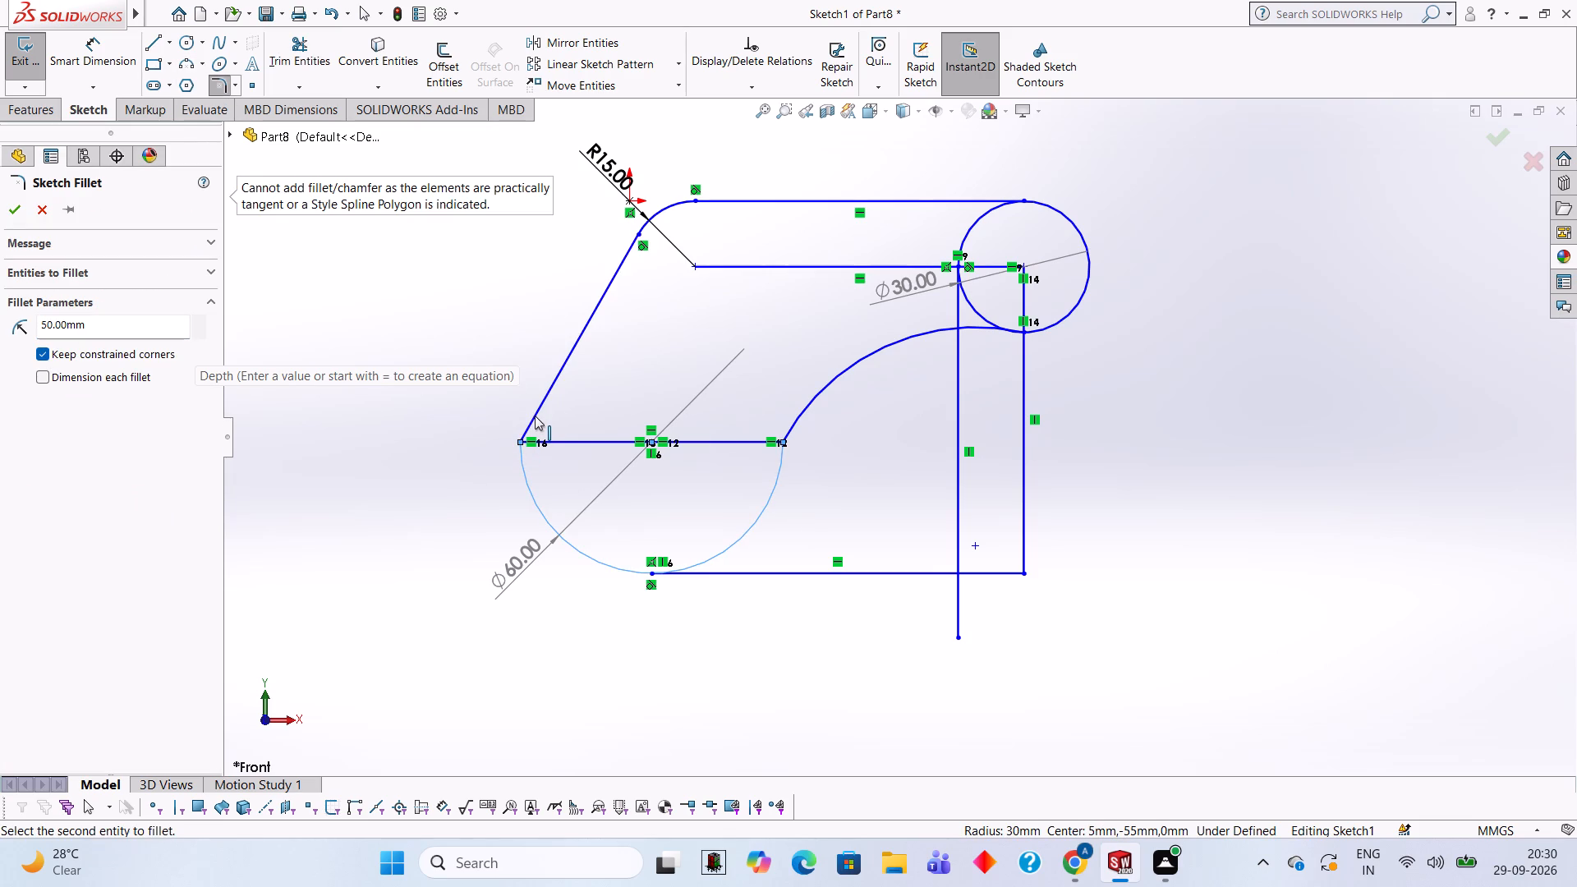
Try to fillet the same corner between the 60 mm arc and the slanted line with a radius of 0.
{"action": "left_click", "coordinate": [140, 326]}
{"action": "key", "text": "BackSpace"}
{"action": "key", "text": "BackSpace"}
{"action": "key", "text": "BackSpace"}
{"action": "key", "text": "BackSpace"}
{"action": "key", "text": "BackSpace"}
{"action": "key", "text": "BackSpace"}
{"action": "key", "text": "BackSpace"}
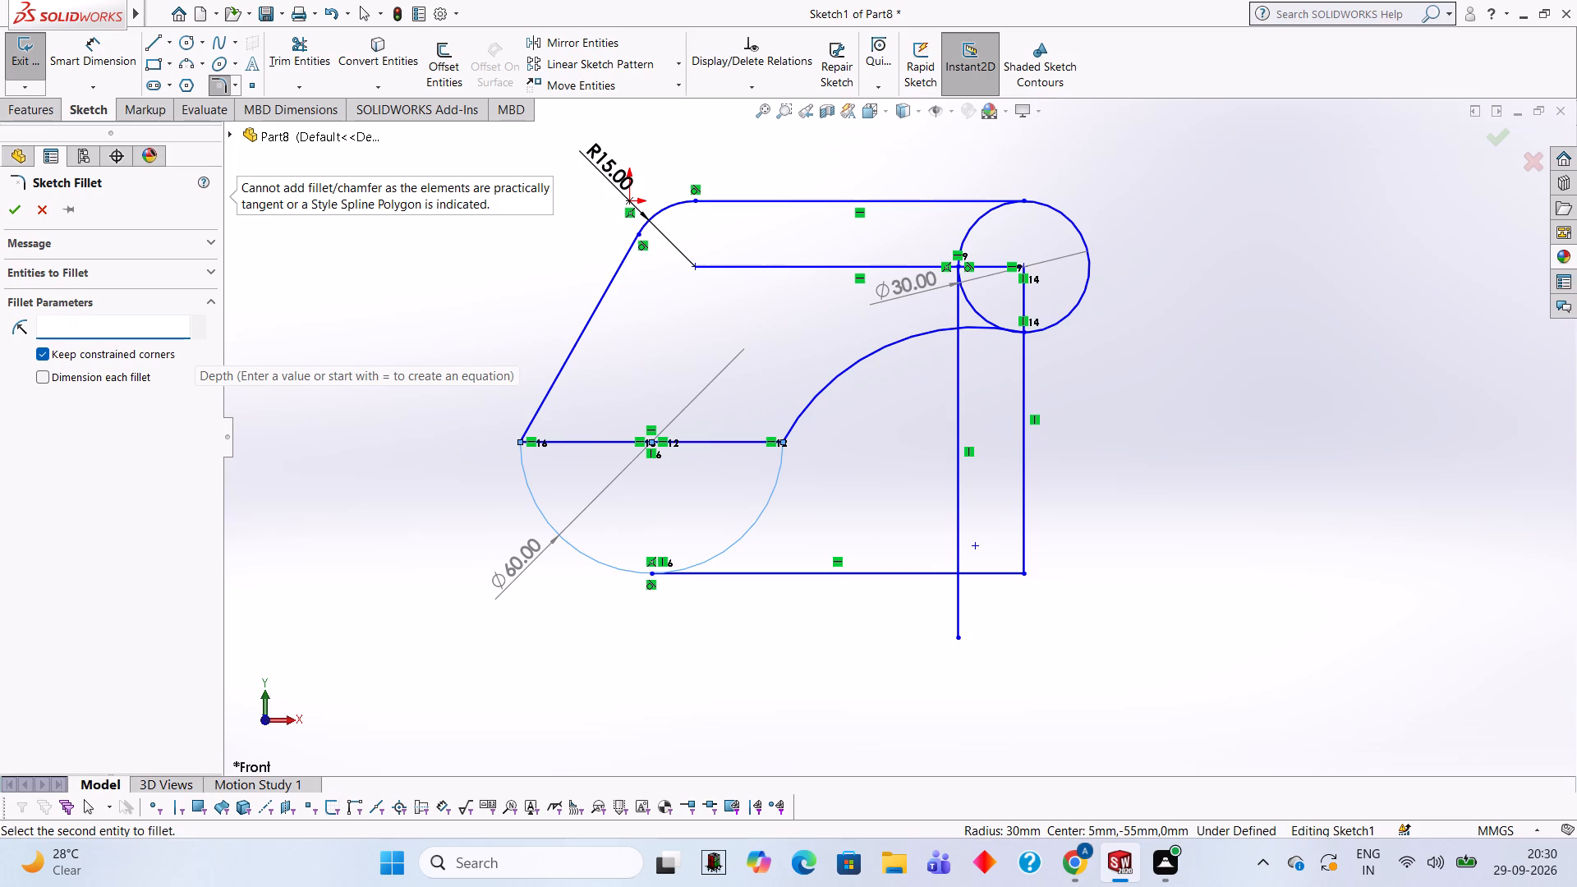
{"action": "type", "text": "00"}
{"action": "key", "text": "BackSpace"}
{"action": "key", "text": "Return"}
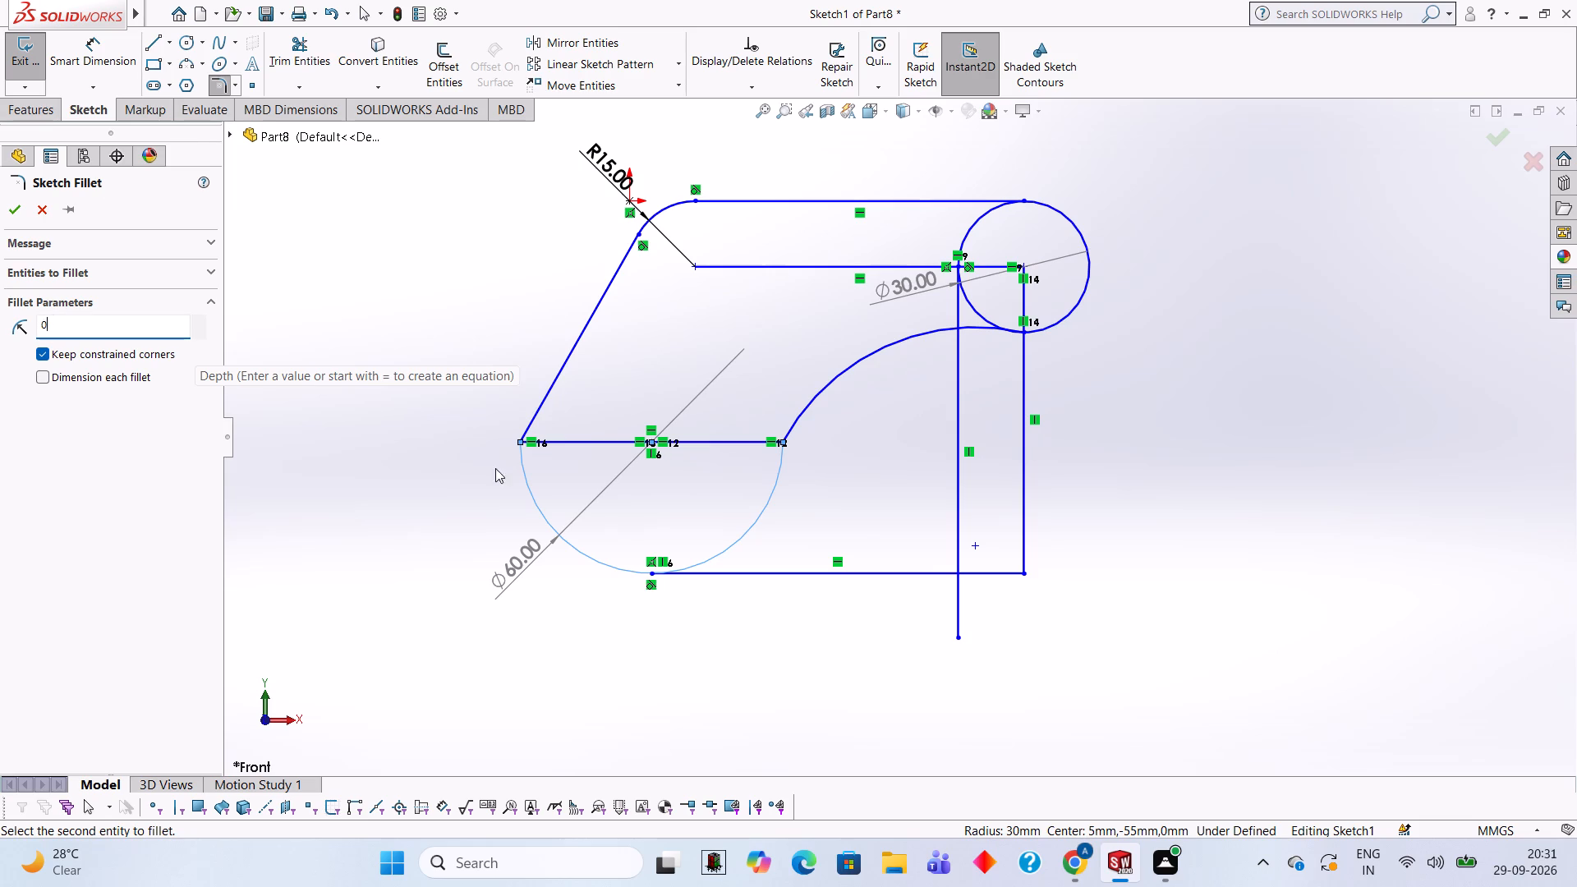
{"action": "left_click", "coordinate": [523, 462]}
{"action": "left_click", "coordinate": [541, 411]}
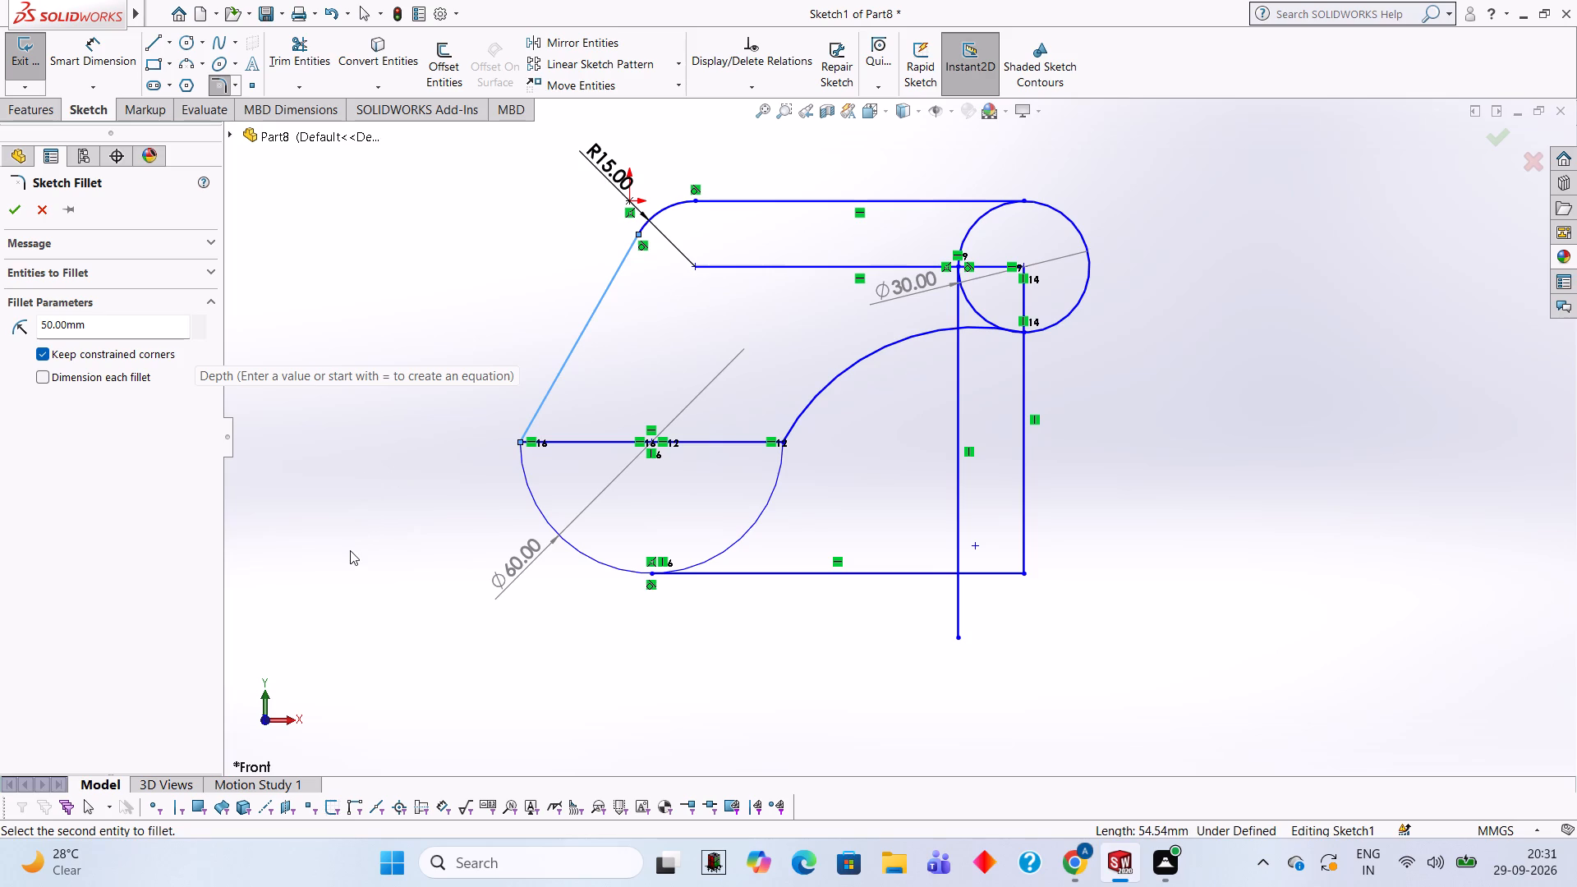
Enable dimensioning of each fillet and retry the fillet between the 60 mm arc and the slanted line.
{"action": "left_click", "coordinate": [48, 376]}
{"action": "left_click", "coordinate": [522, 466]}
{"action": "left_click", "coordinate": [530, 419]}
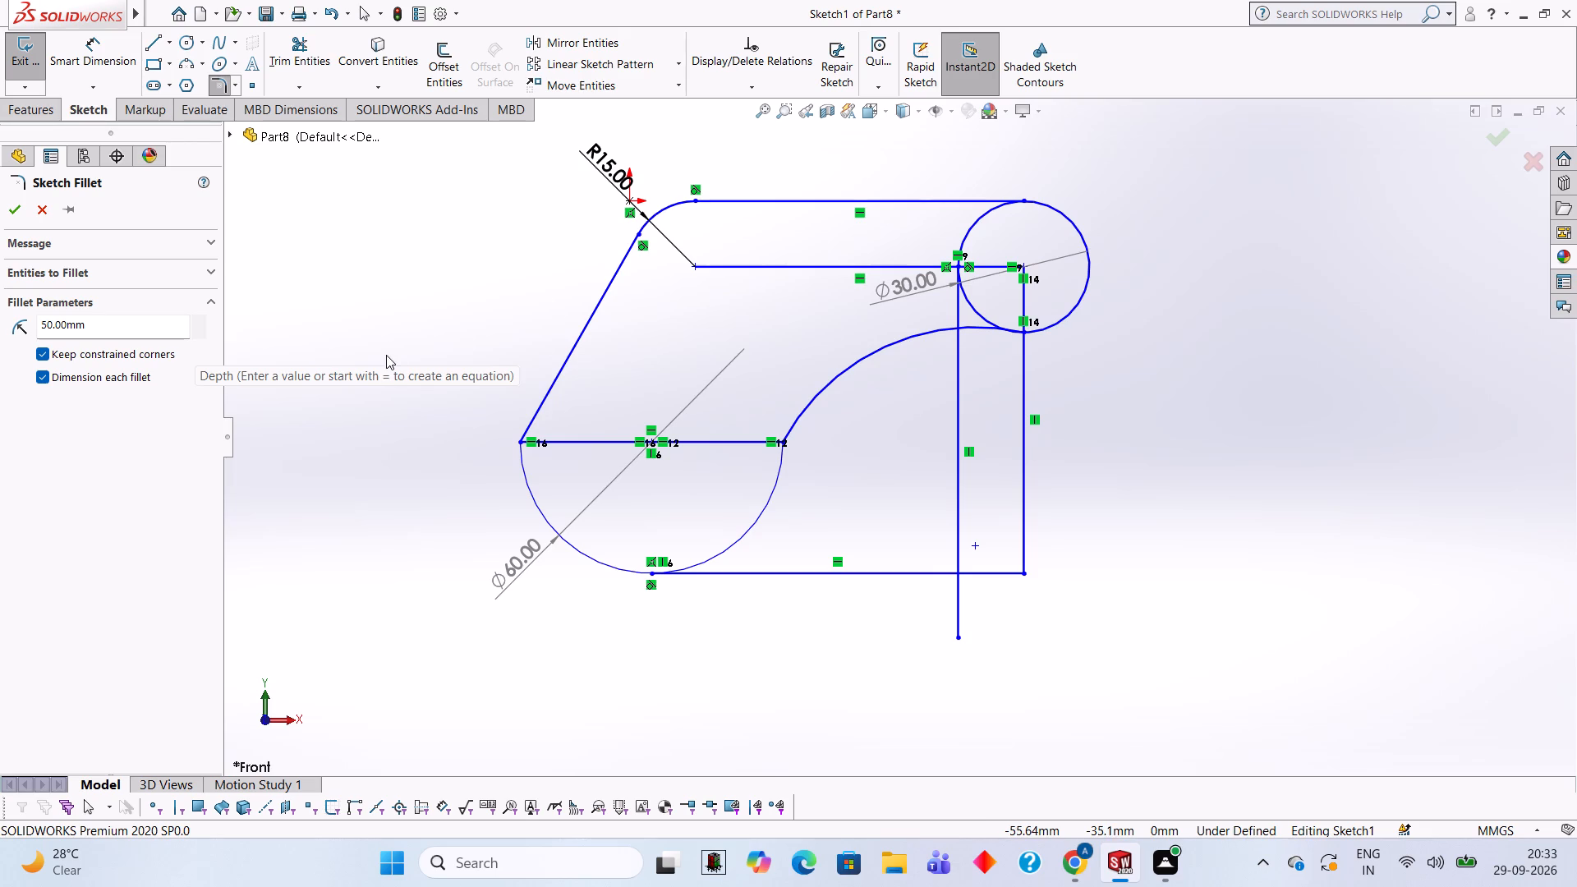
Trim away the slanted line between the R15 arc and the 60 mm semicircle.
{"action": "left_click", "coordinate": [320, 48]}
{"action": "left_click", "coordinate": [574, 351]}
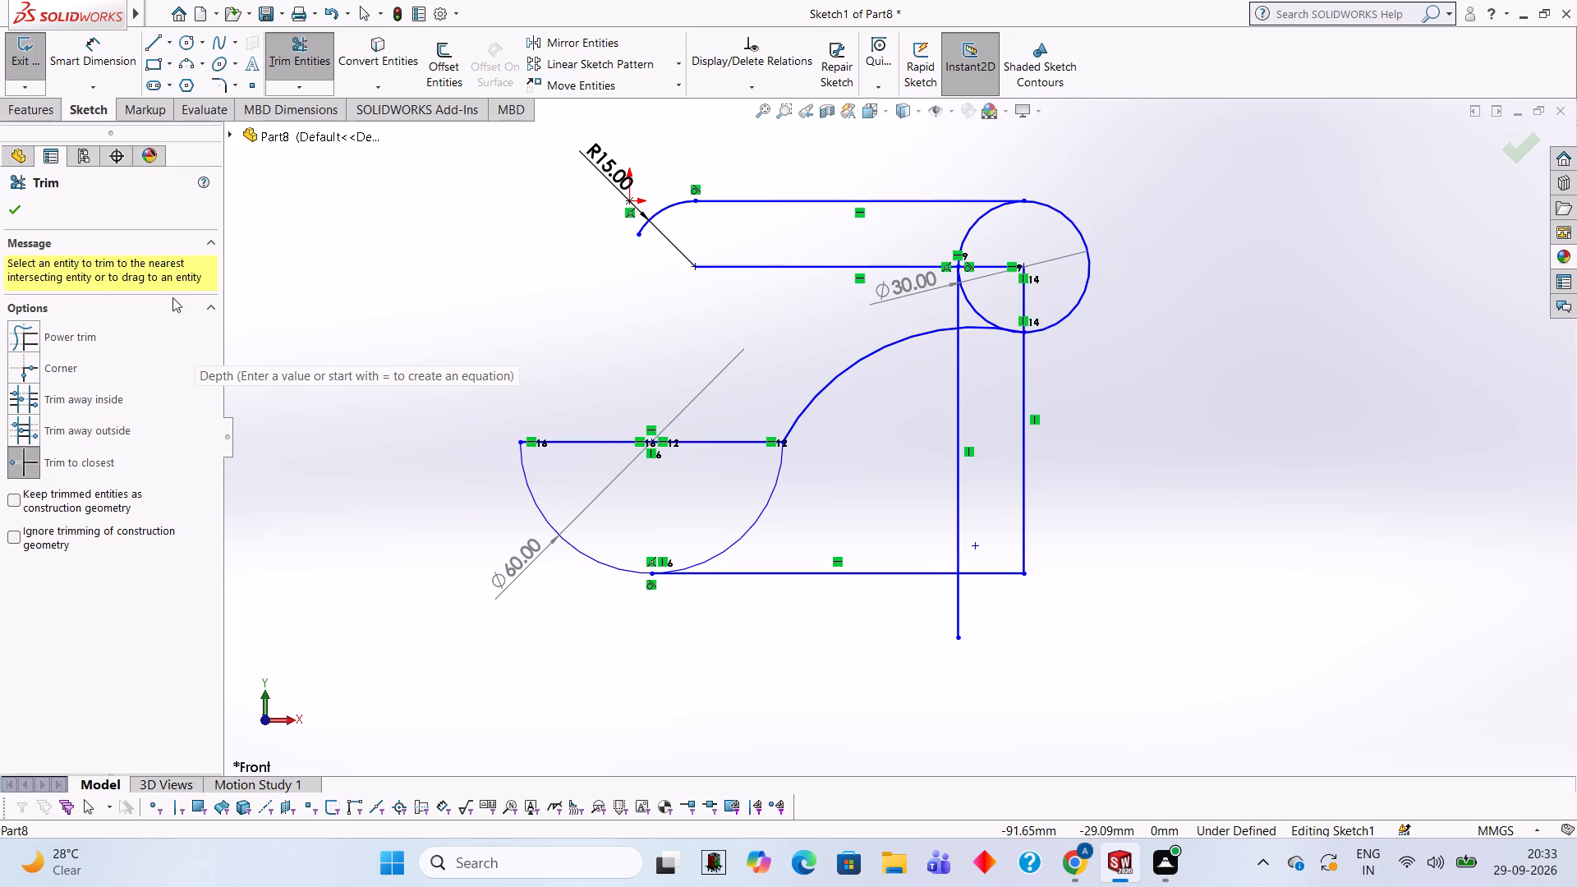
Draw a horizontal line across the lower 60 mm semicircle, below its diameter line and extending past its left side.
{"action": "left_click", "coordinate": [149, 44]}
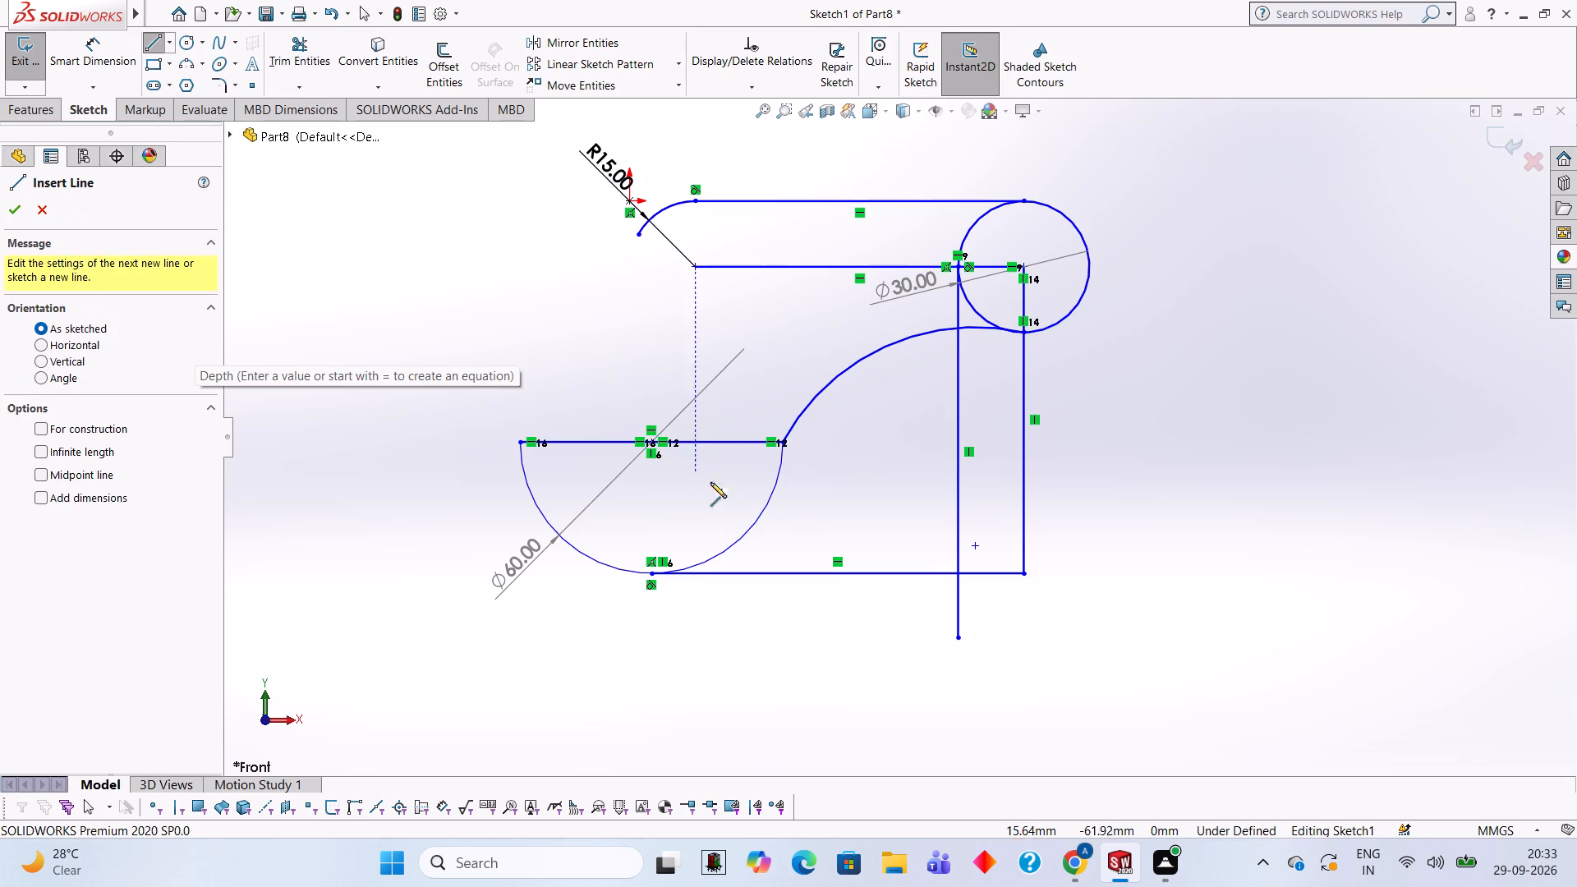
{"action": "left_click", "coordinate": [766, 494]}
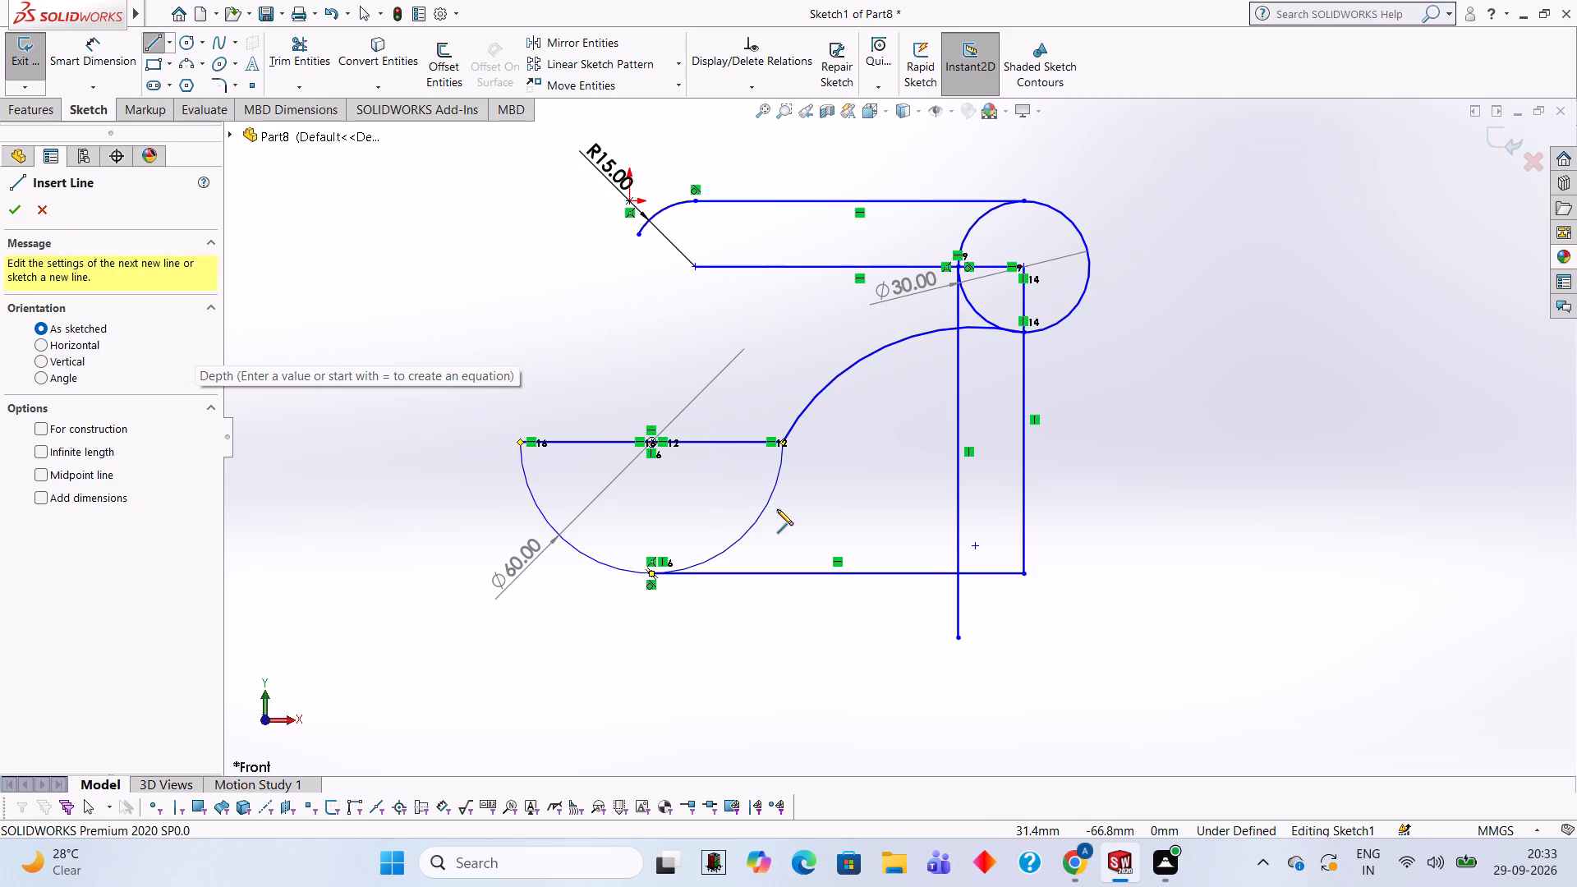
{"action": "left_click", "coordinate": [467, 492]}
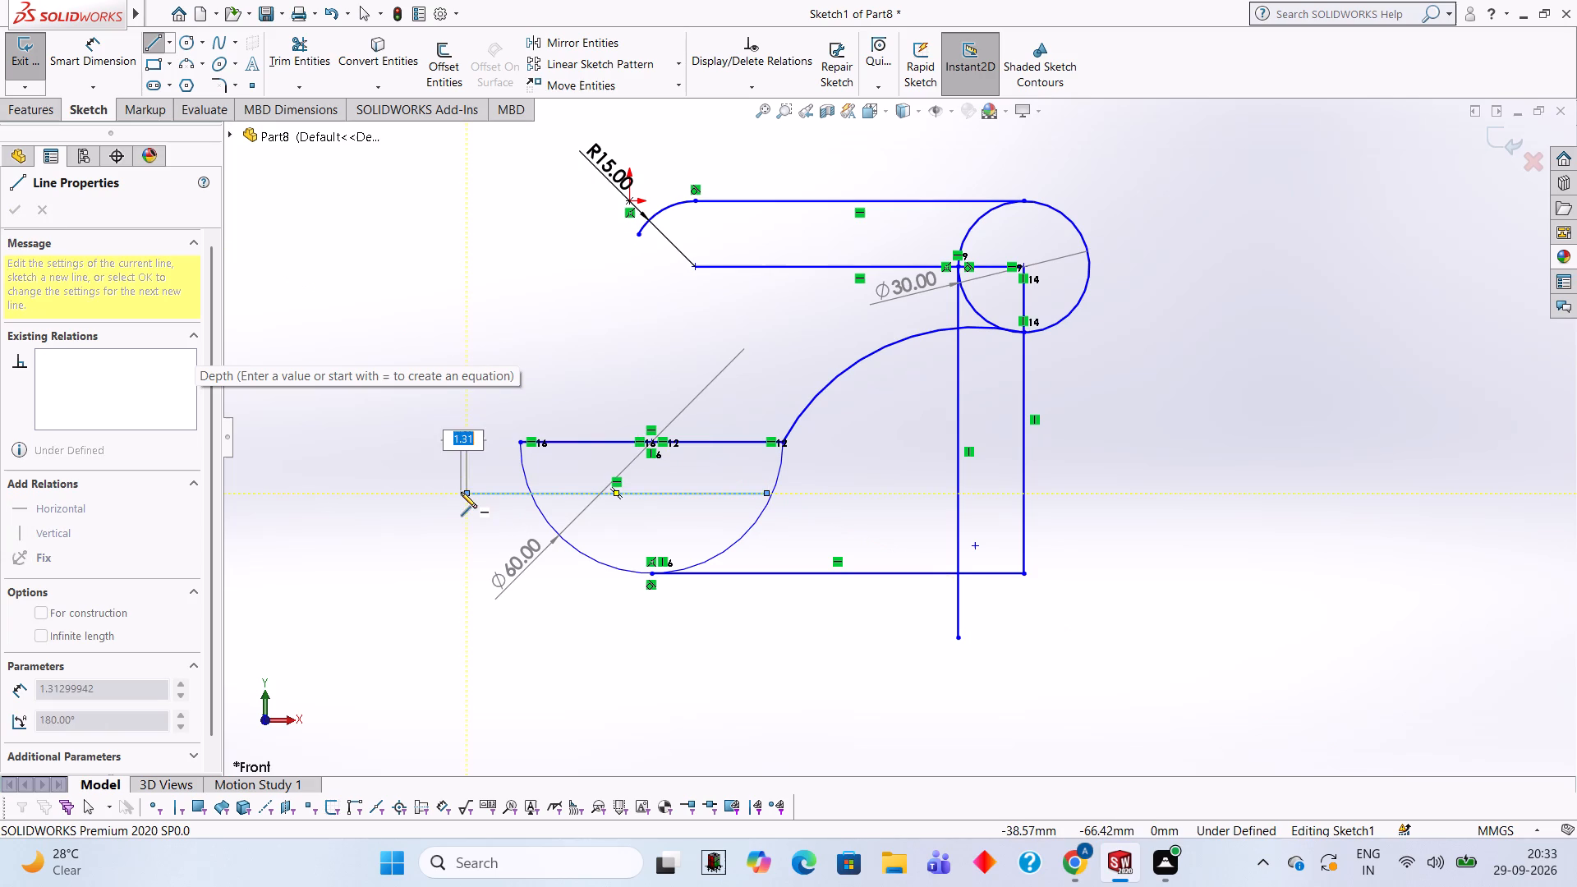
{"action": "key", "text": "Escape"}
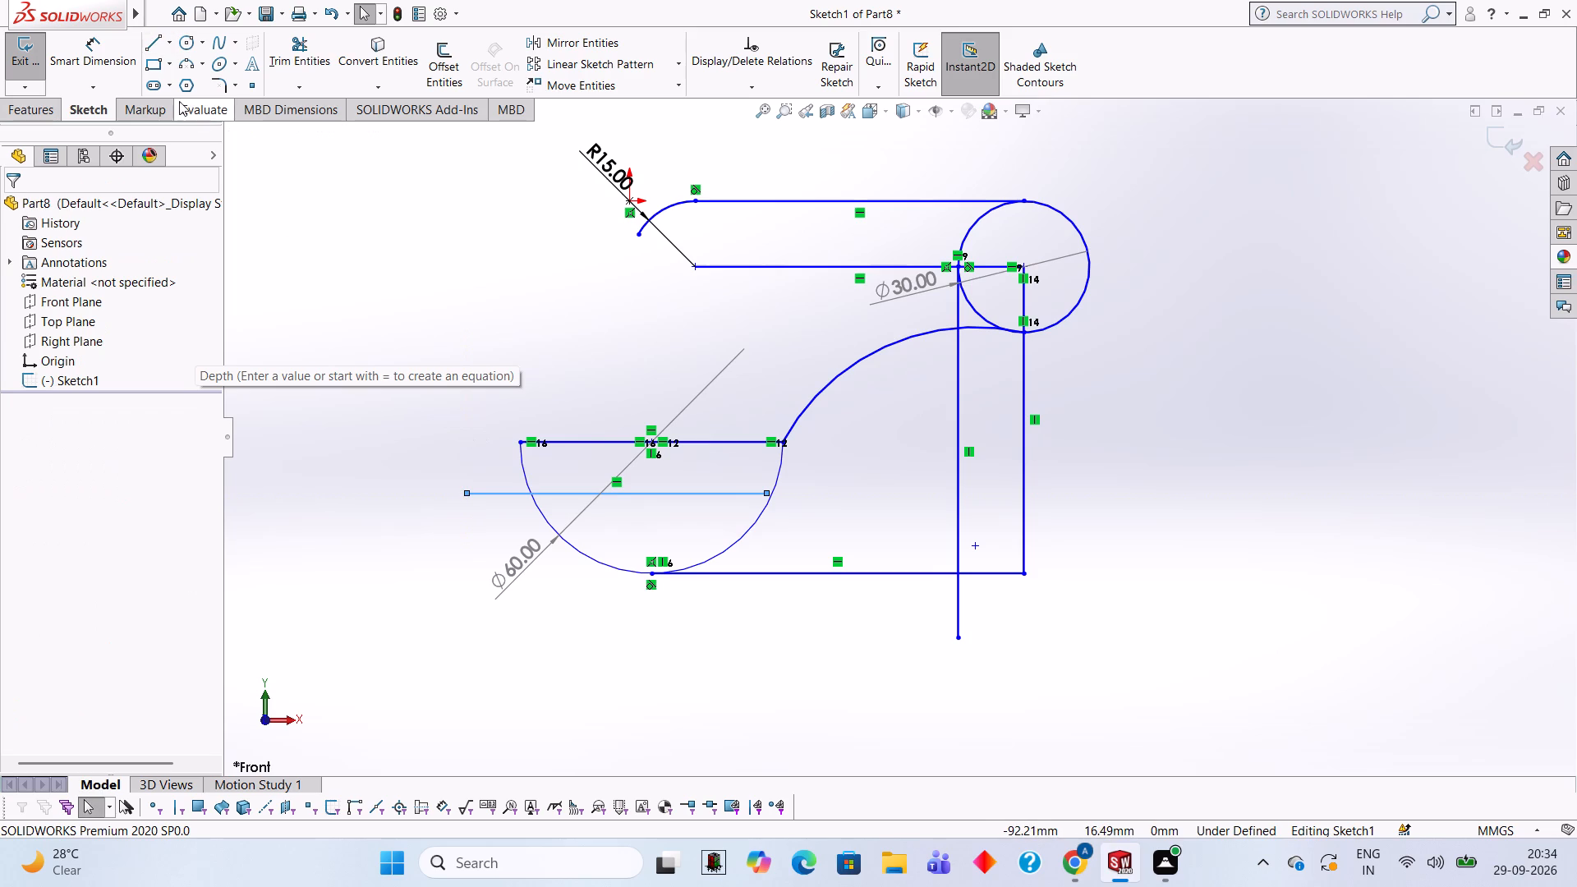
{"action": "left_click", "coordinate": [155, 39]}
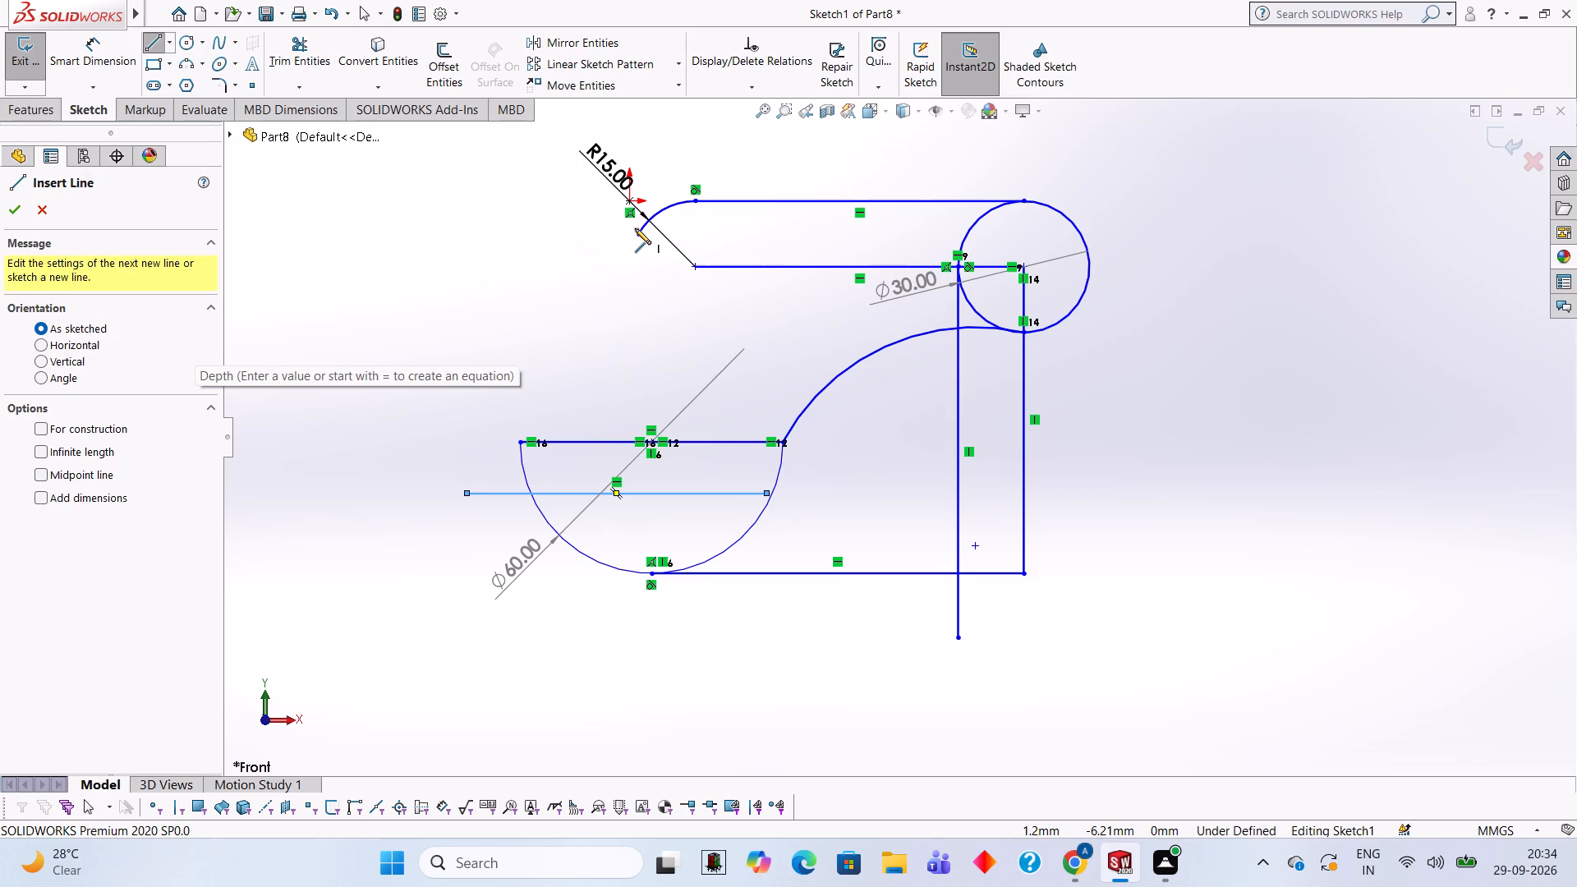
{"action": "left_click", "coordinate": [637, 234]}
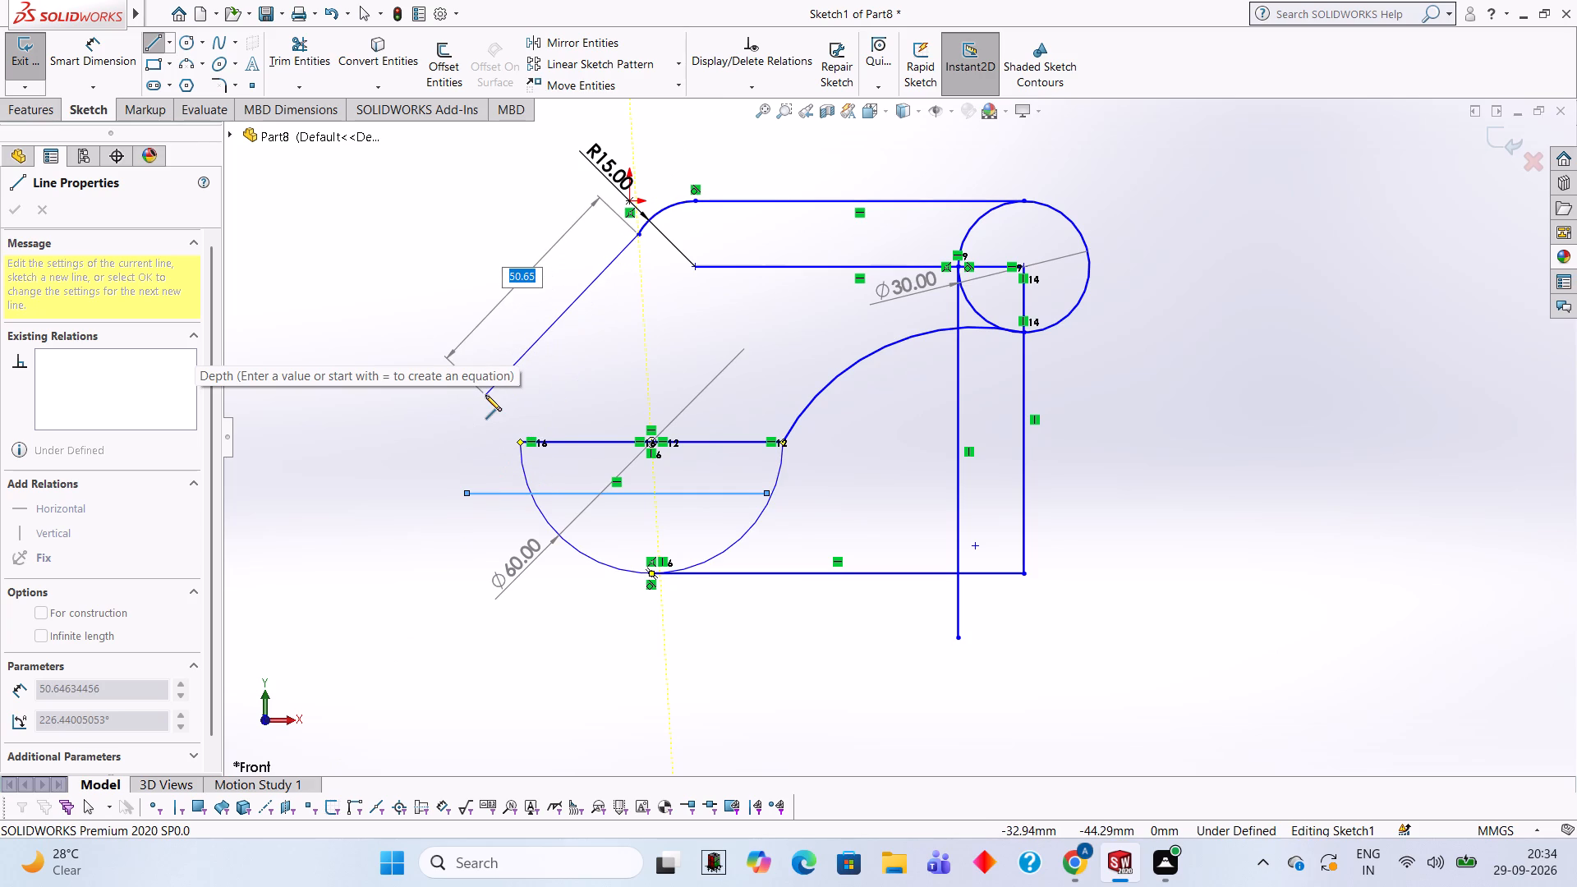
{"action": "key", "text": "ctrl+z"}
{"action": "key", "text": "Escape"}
Undo the recent lines and trims back to the full 60 mm circle and untrimmed R15 arc, keeping the 50 mm joining arc.
{"action": "key", "text": "ctrl+z"}
{"action": "key", "text": "ctrl+z"}
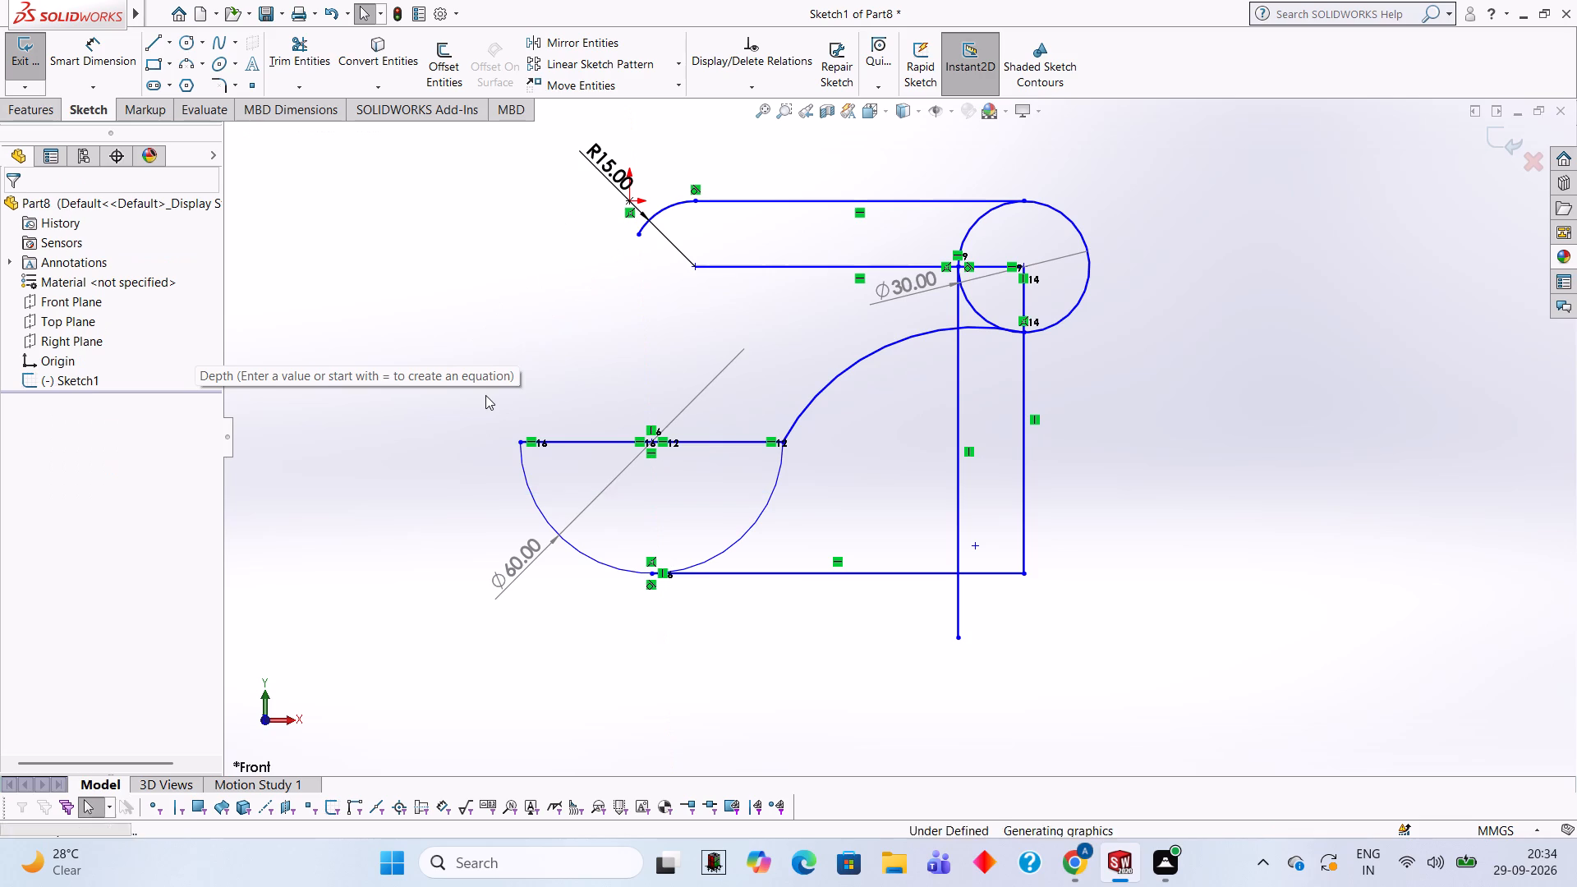
{"action": "key", "text": "ctrl+z"}
{"action": "key", "text": "ctrl+z"}
{"action": "key", "text": "ctrl+z"}
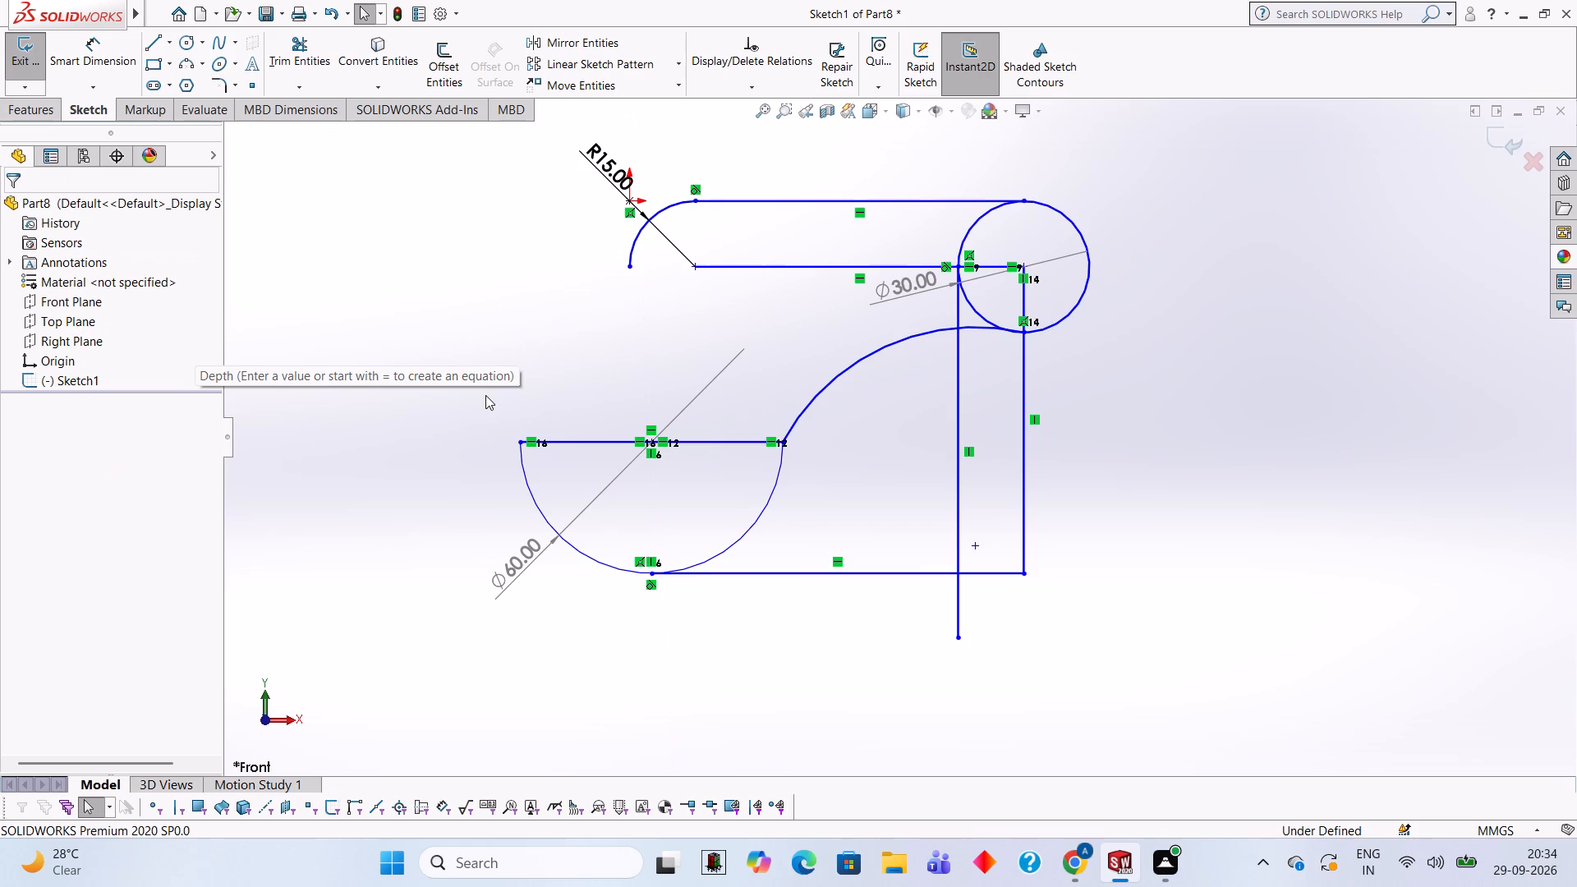
{"action": "key", "text": "ctrl+z"}
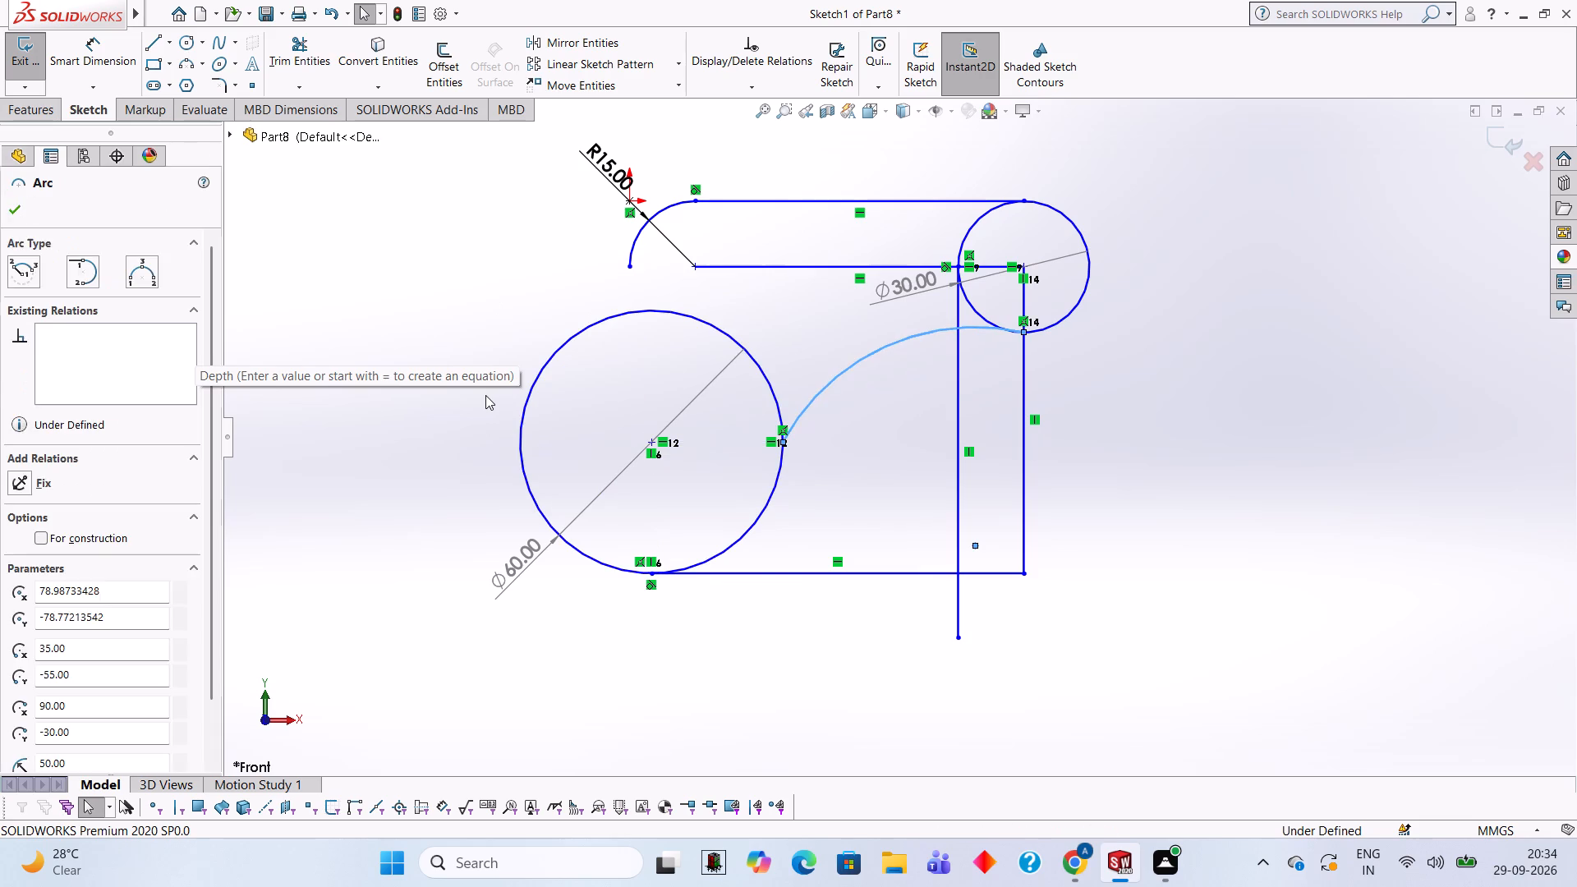
{"action": "key", "text": "ctrl+z"}
{"action": "key", "text": "ctrl+z"}
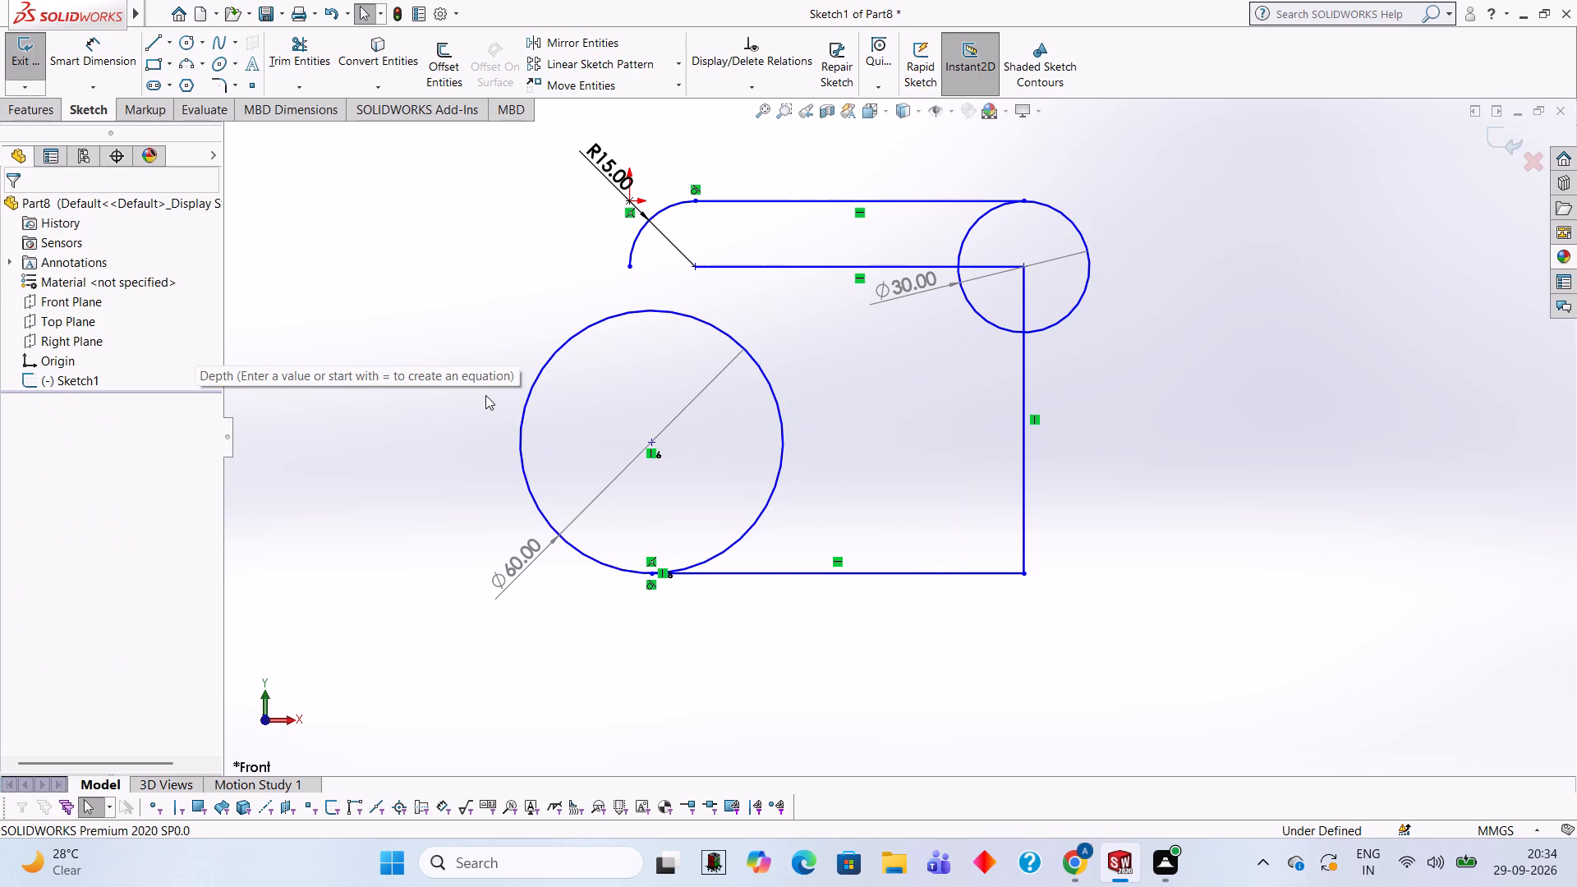
{"action": "key", "text": "ctrl+y"}
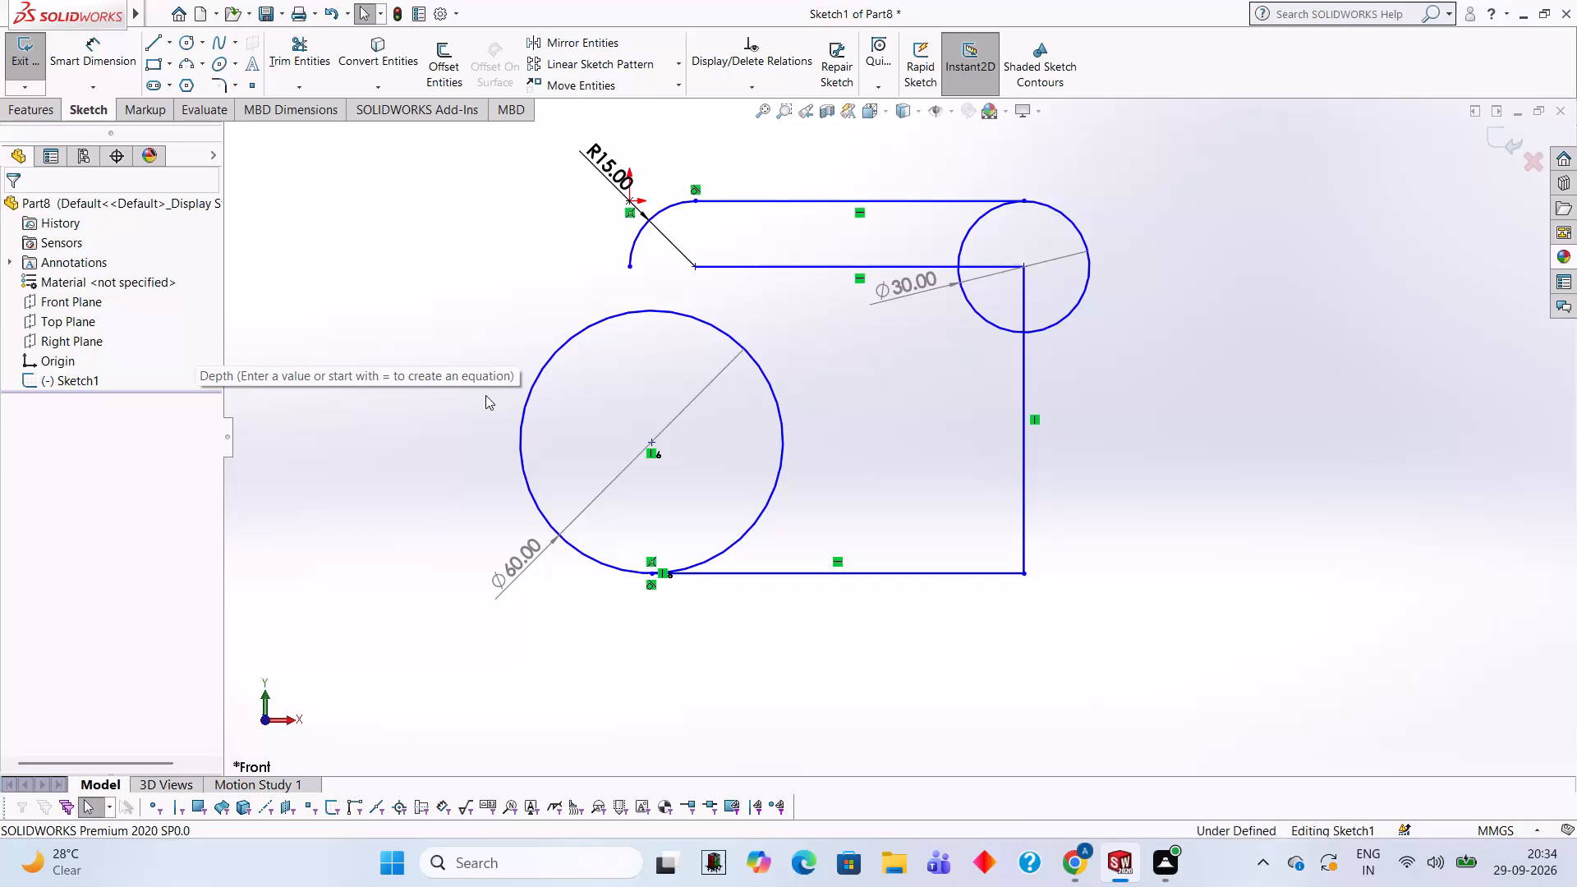
{"action": "key", "text": "ctrl+y"}
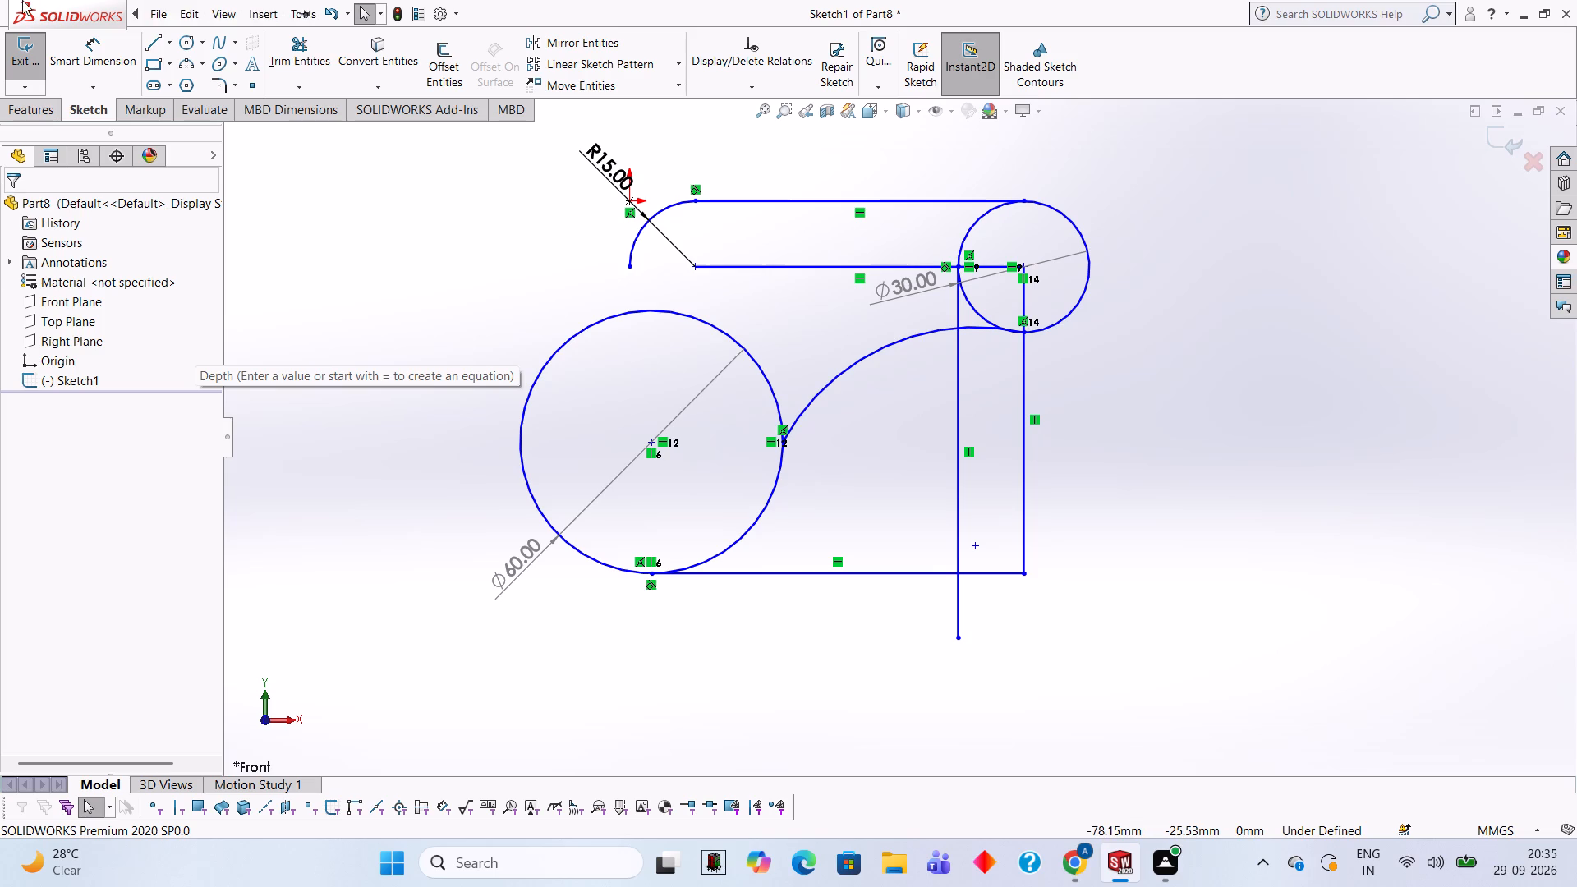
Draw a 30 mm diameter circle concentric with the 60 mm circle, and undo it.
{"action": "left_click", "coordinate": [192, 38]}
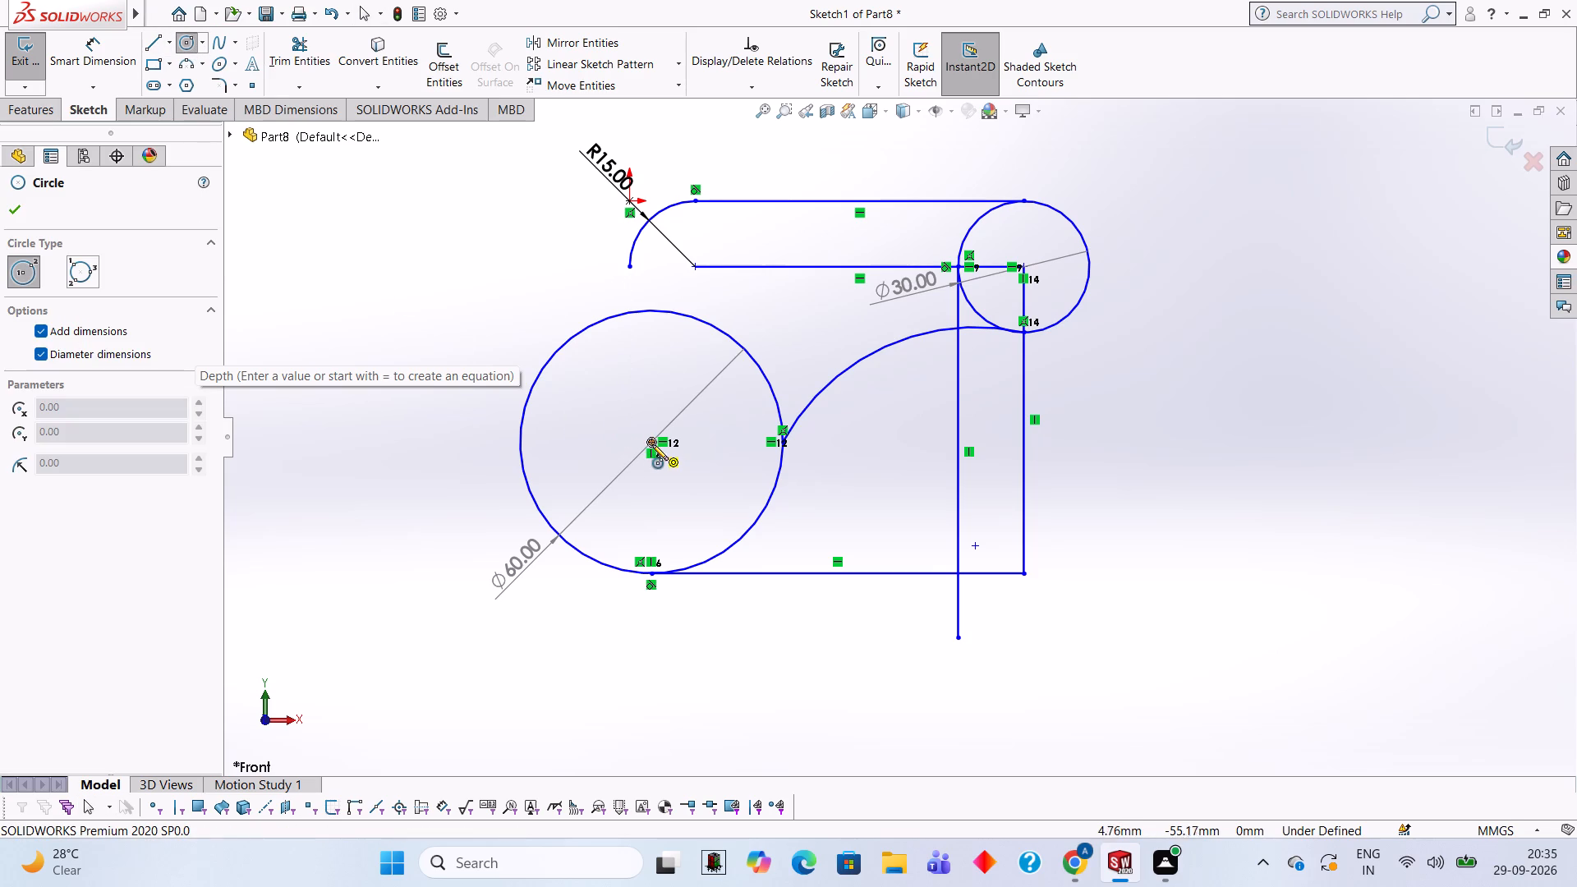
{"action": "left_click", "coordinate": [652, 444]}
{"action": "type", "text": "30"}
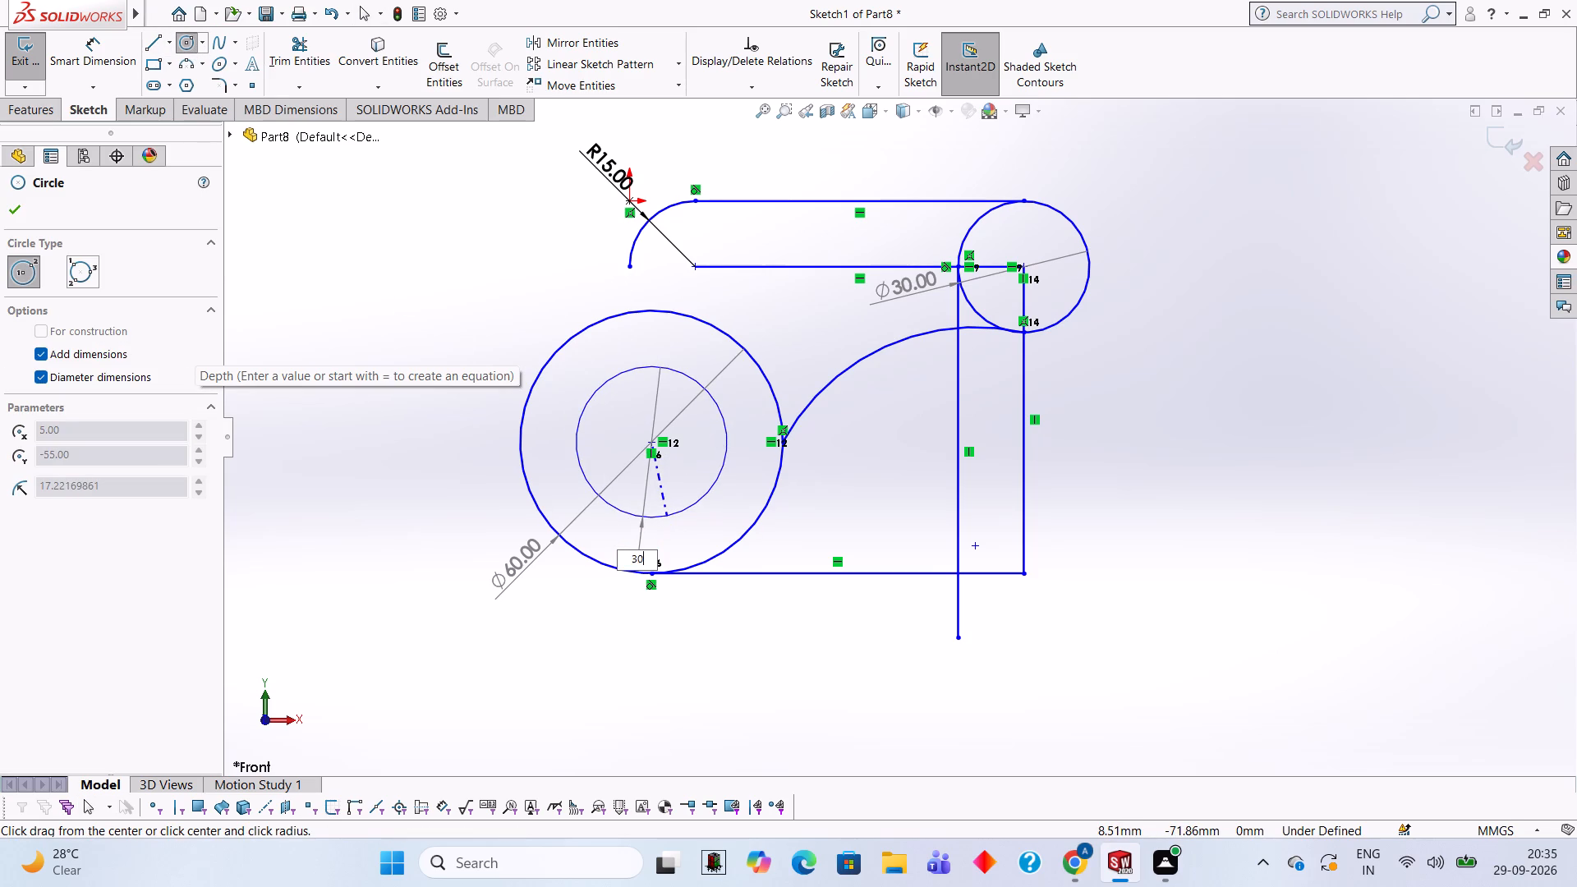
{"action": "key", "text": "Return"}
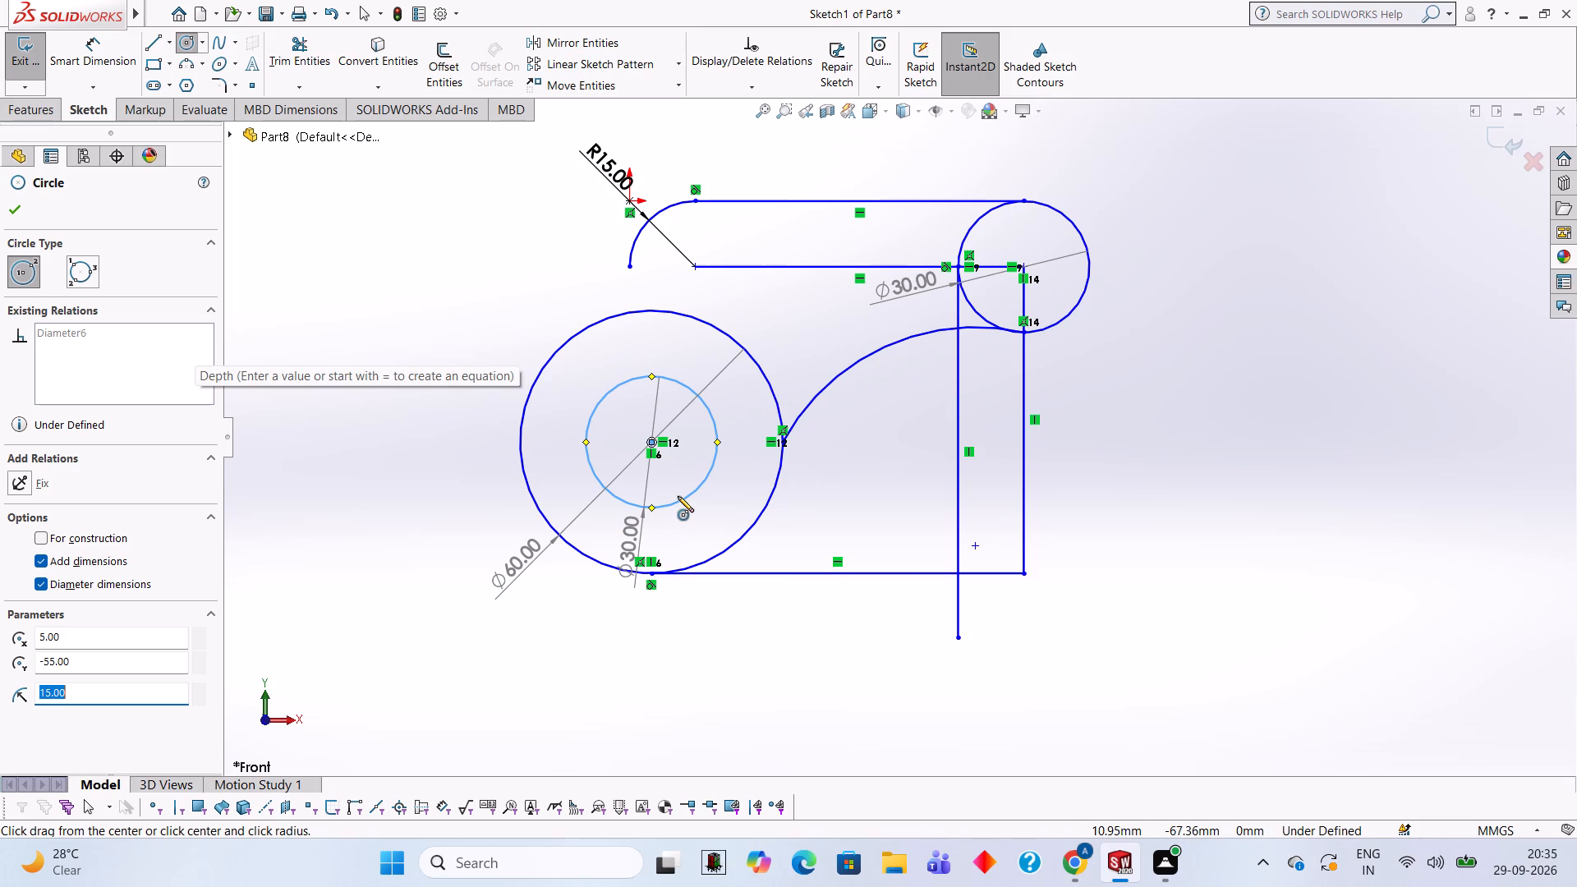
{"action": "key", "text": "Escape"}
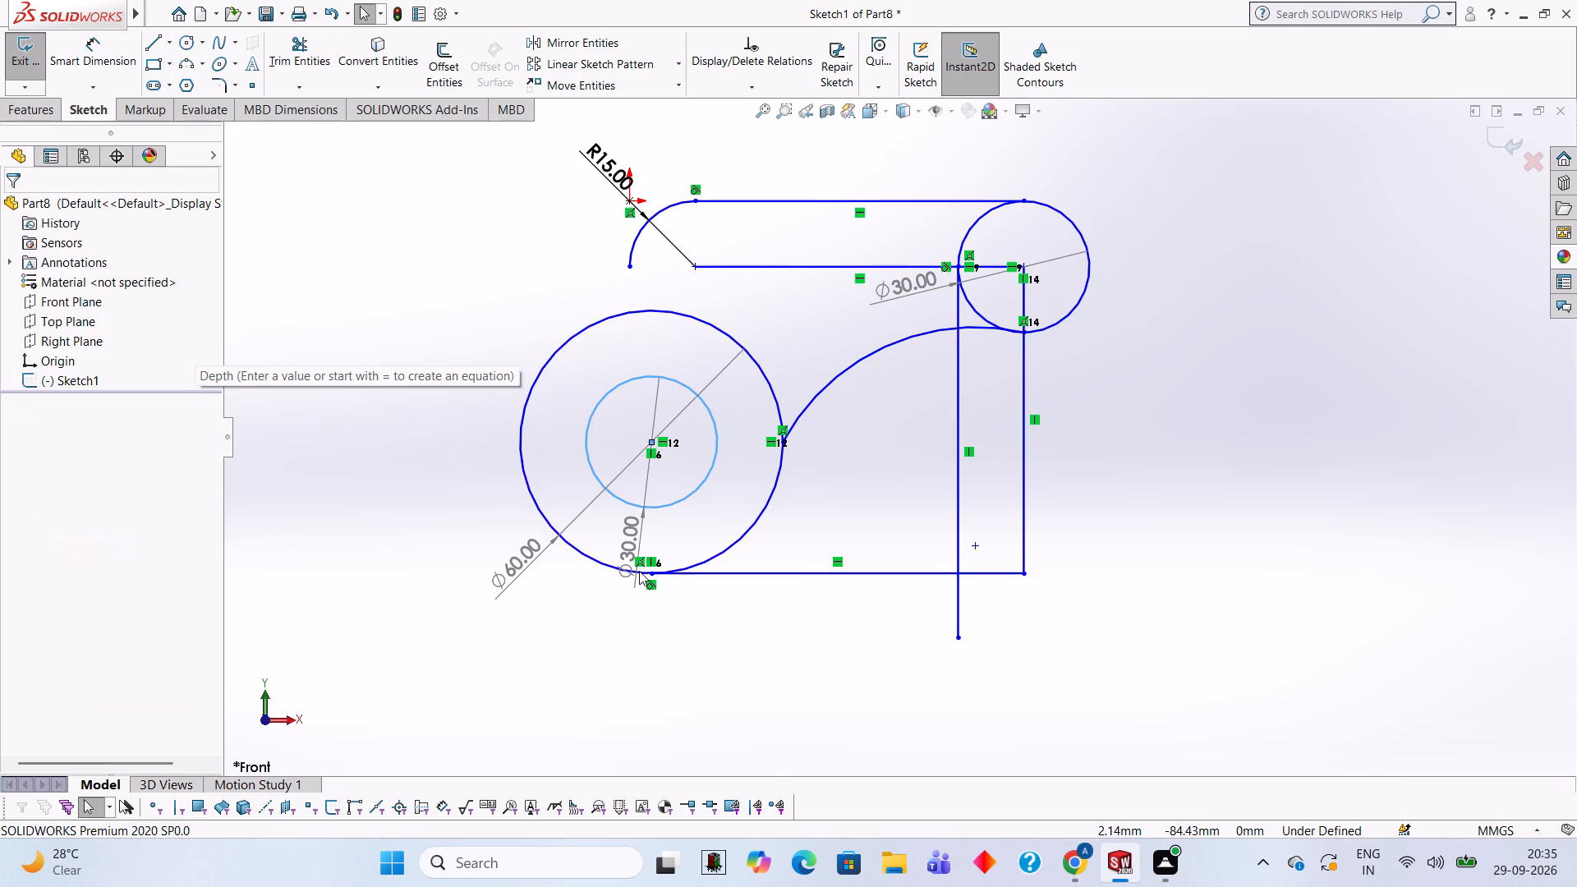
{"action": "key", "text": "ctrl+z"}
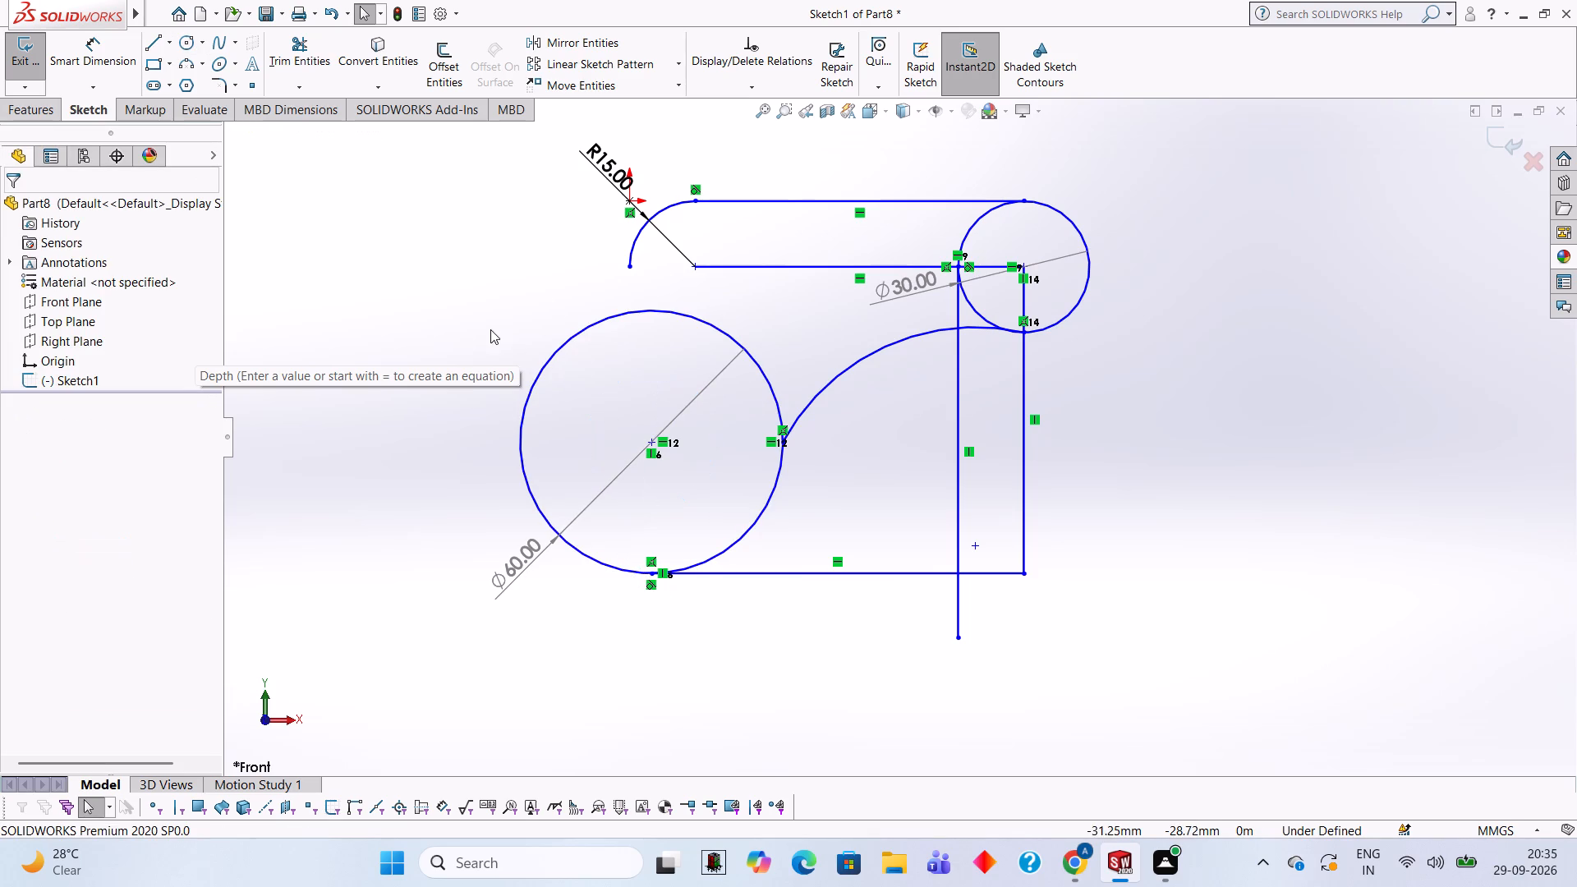
Check the distances from the 60 mm circle's centre to the 30 mm circle's centre and to the lower horizontal line of the top bar.
{"action": "left_click", "coordinate": [117, 44]}
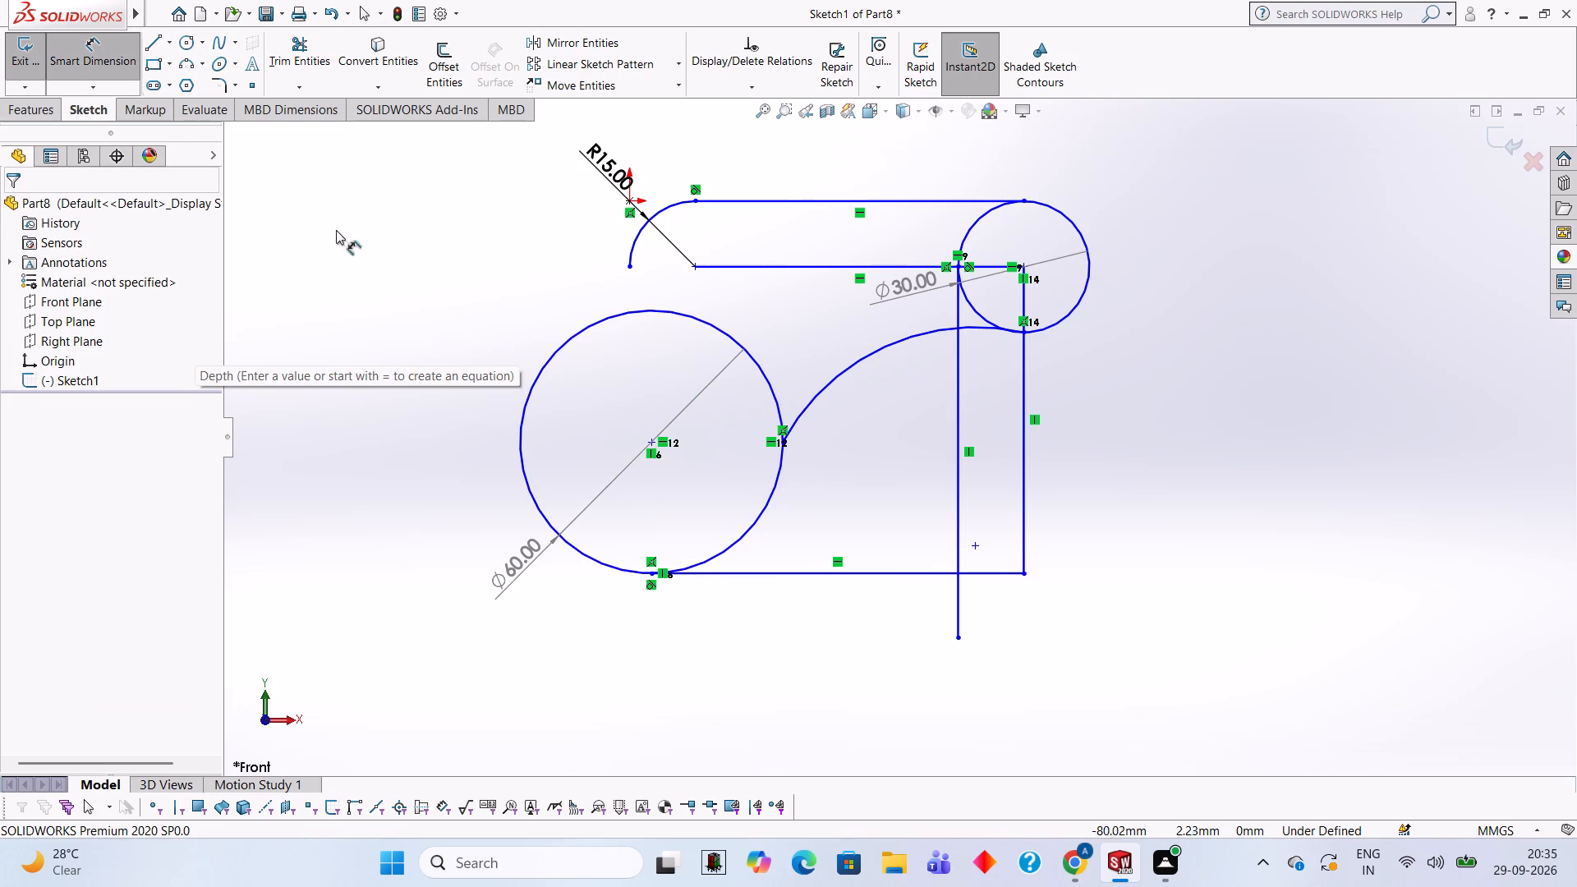
{"action": "left_click", "coordinate": [650, 443]}
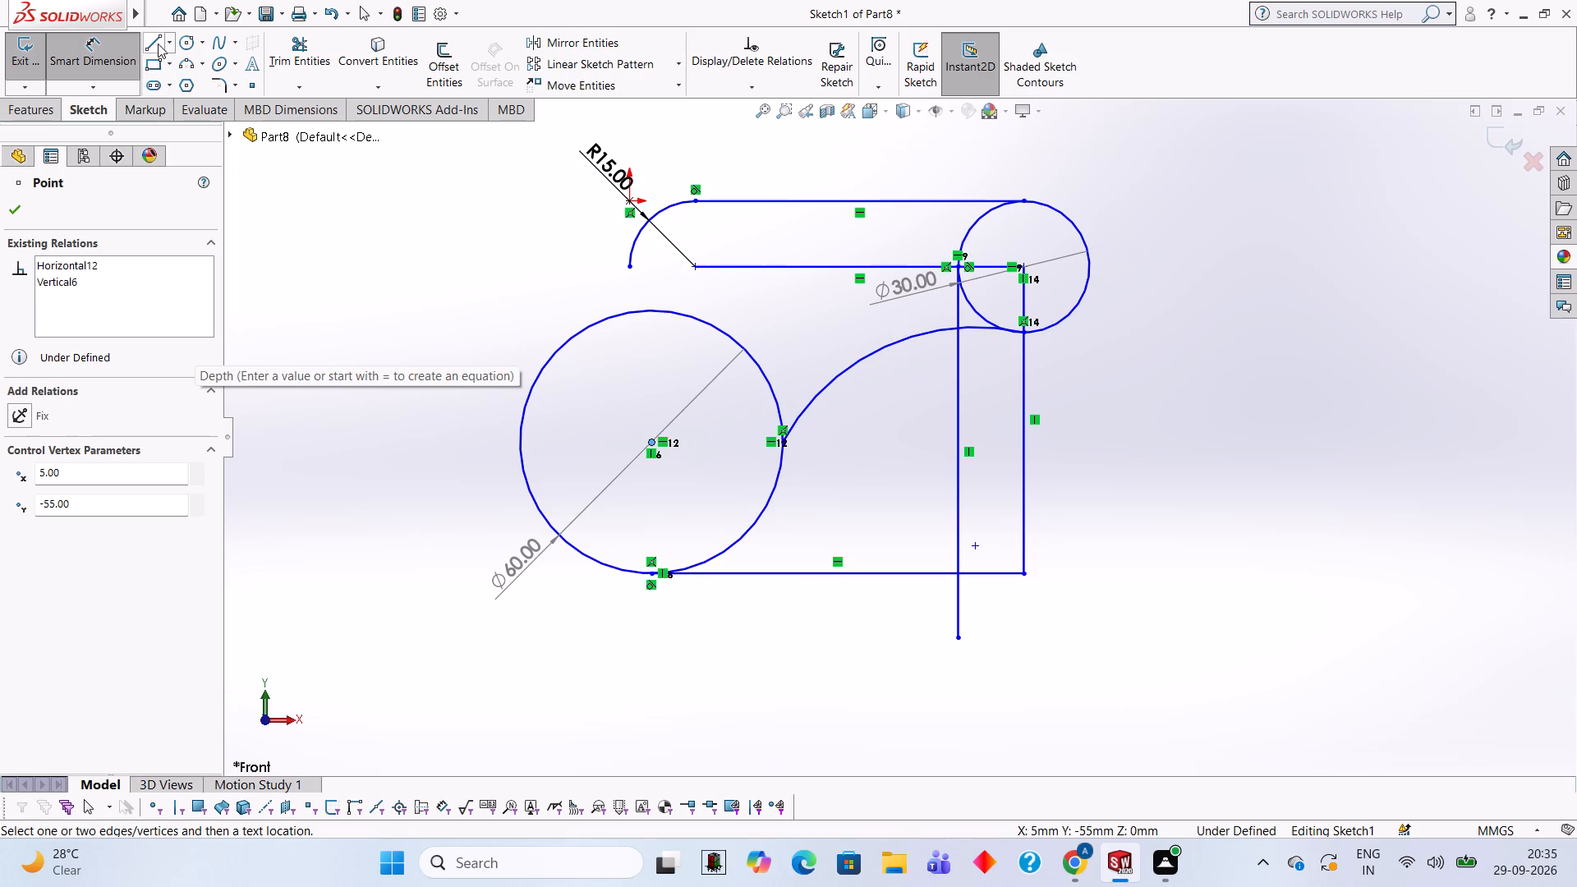
{"action": "left_click", "coordinate": [651, 440]}
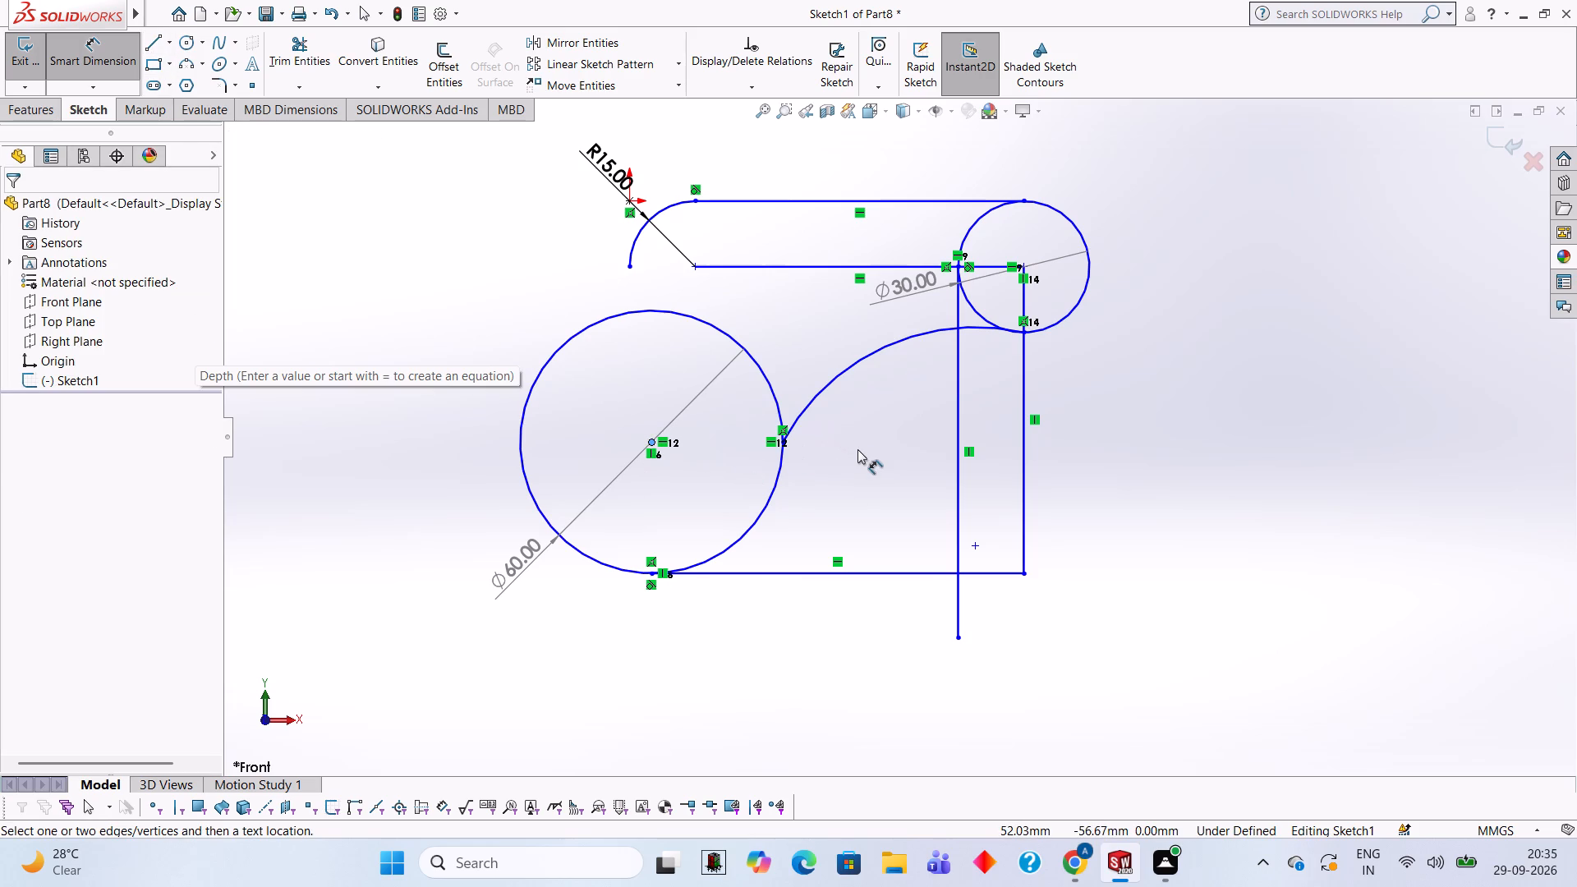
{"action": "left_click", "coordinate": [1024, 267]}
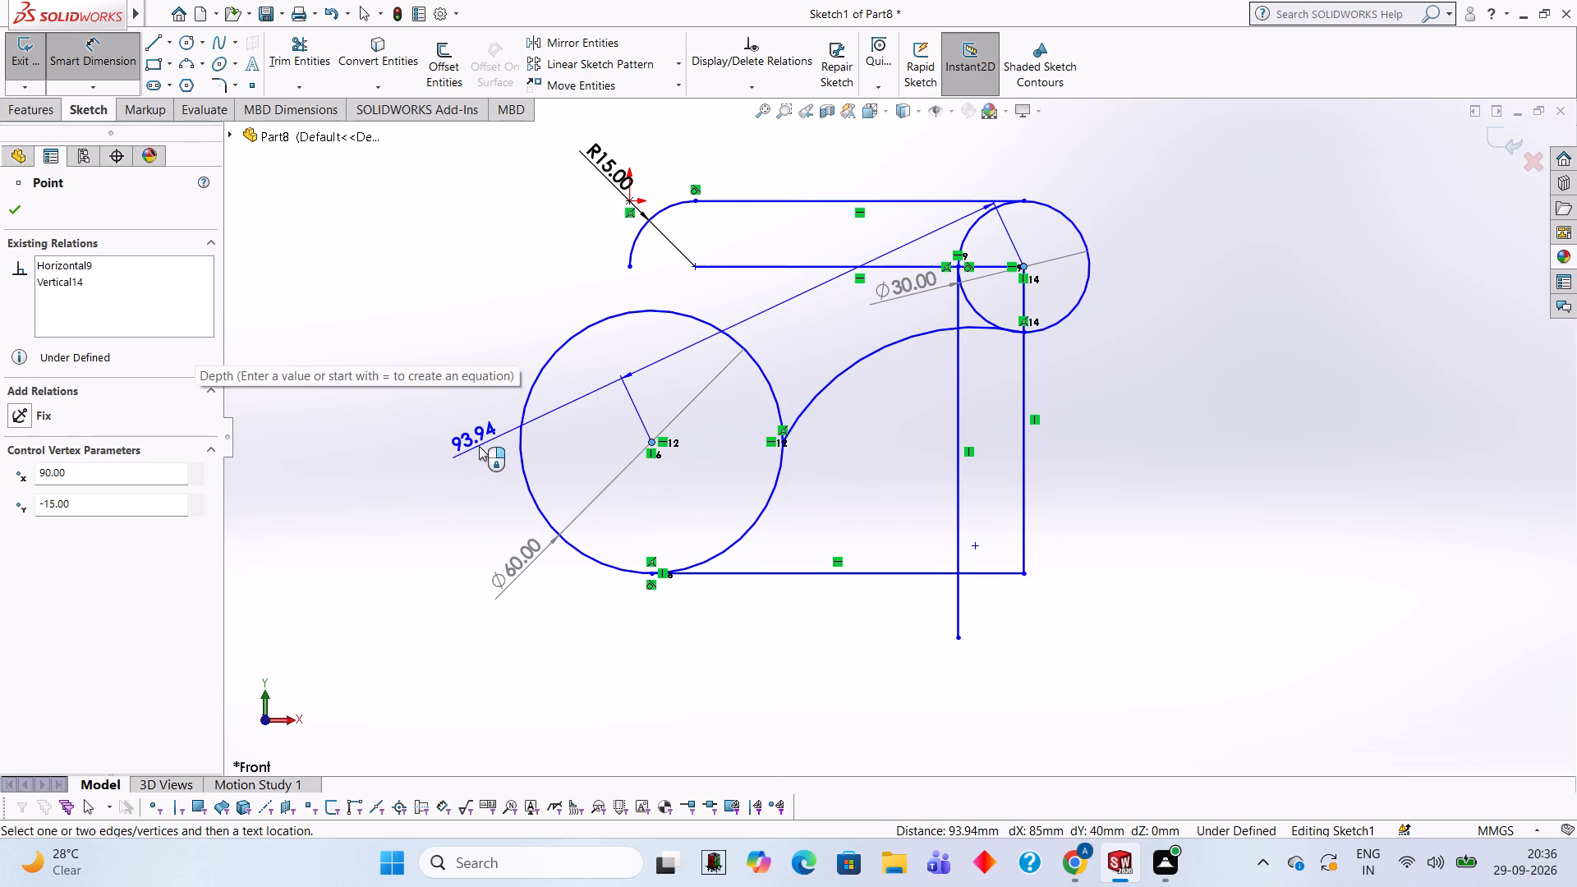
{"action": "key", "text": "Escape"}
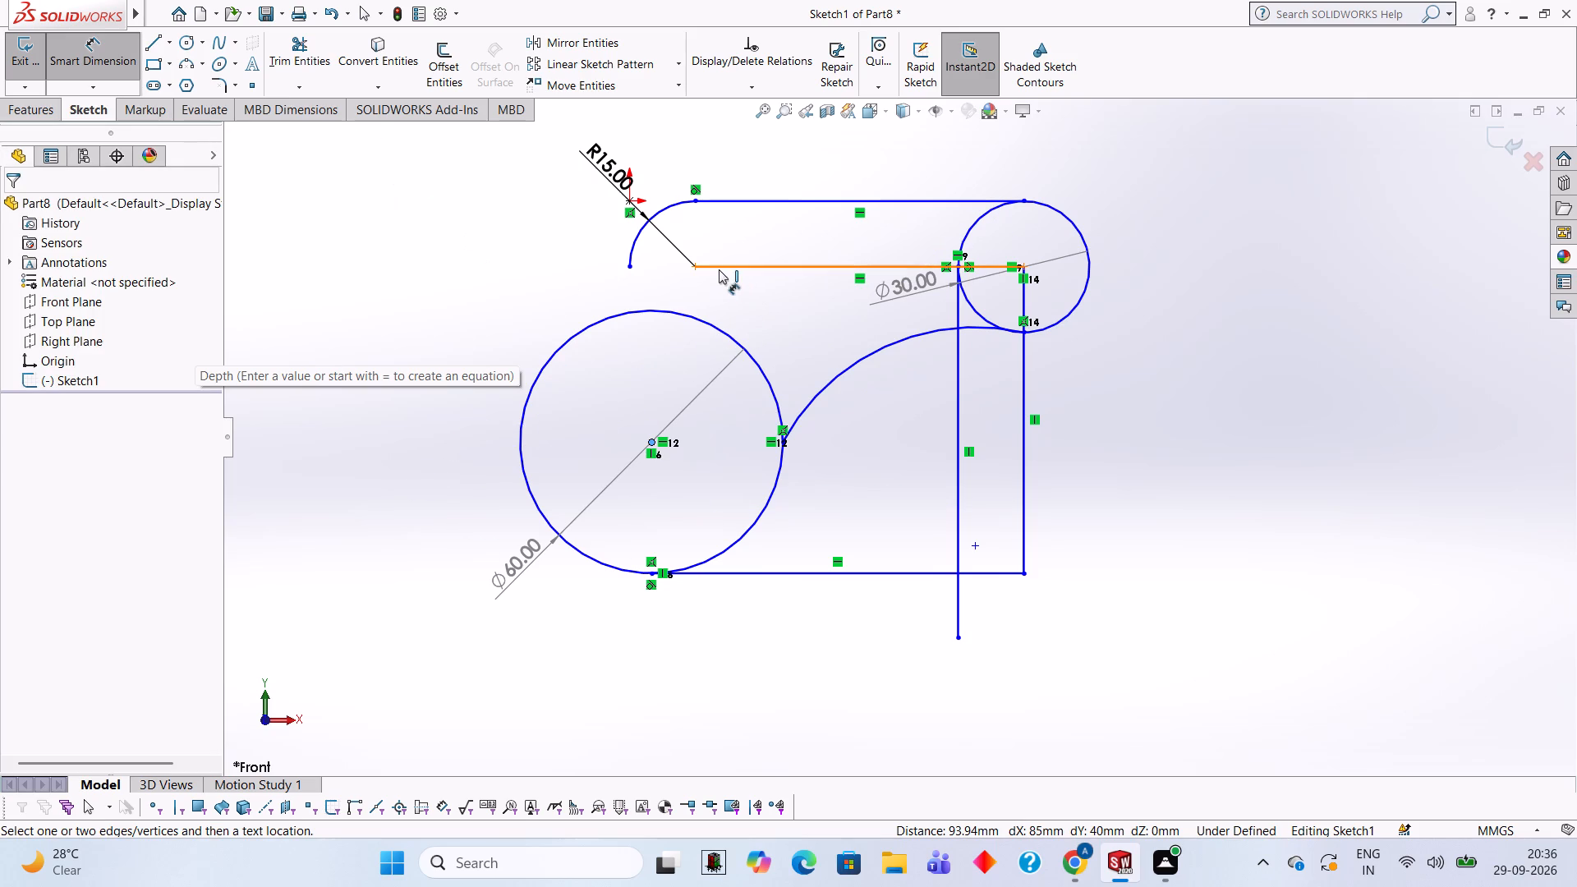
{"action": "left_click", "coordinate": [717, 269]}
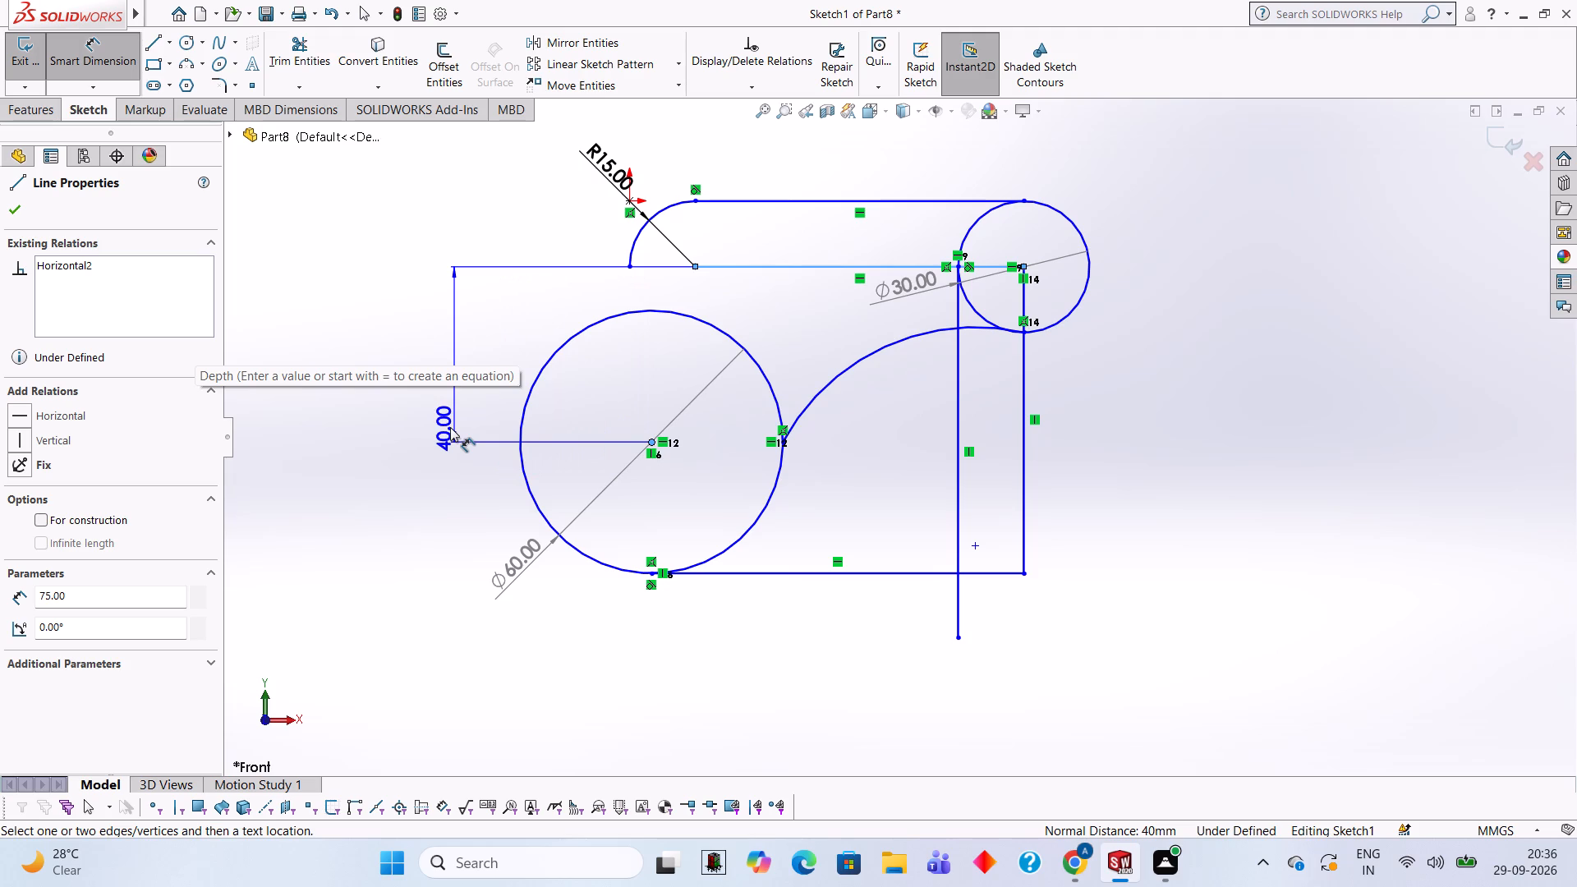
{"action": "key", "text": "Escape"}
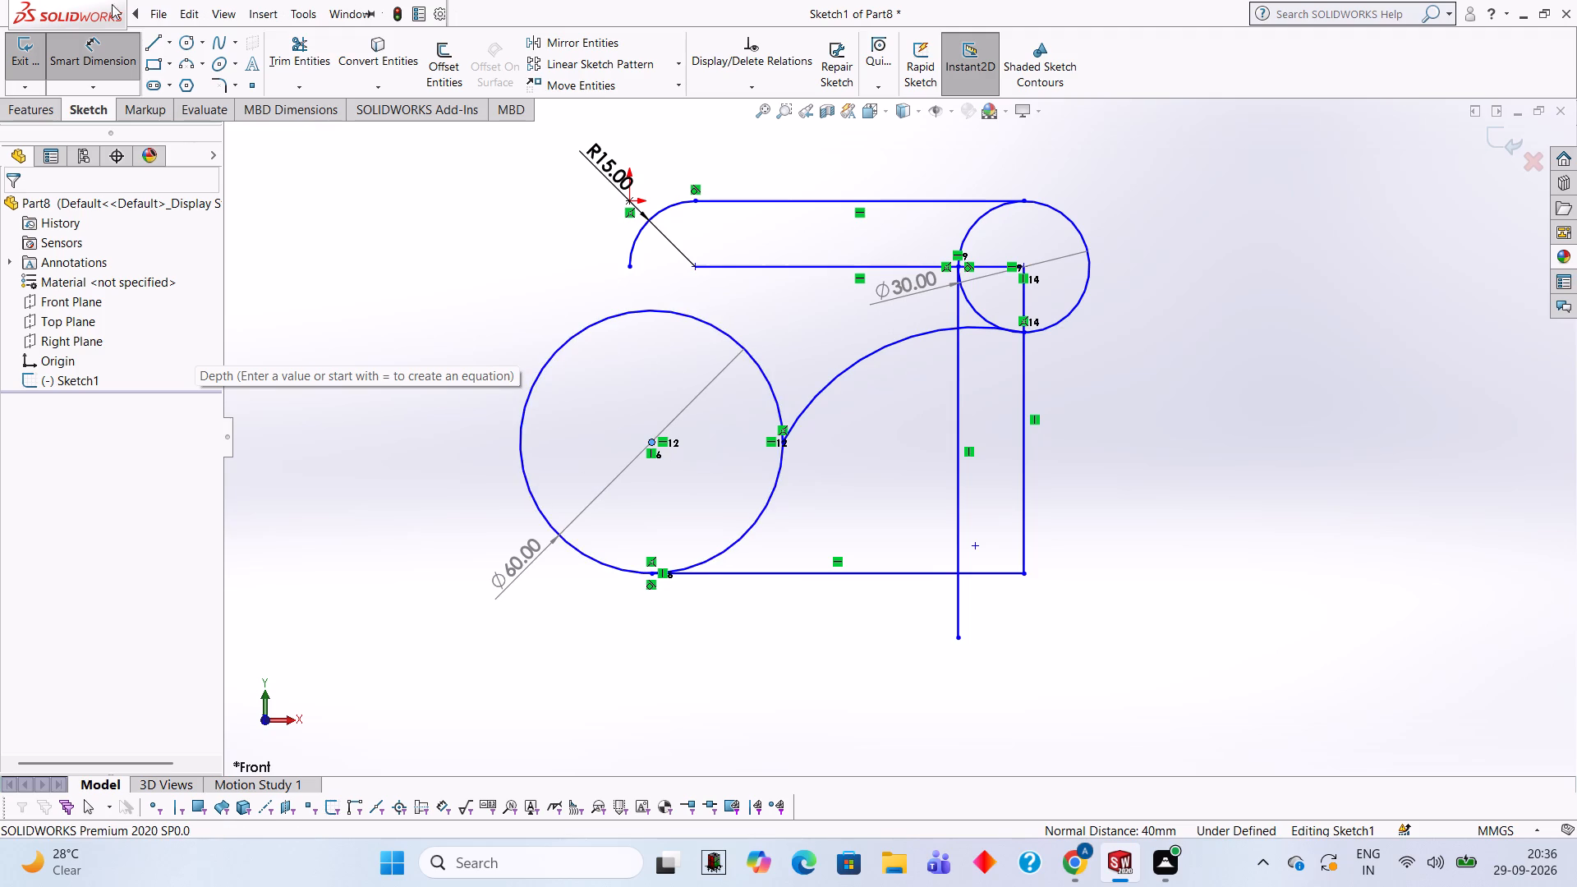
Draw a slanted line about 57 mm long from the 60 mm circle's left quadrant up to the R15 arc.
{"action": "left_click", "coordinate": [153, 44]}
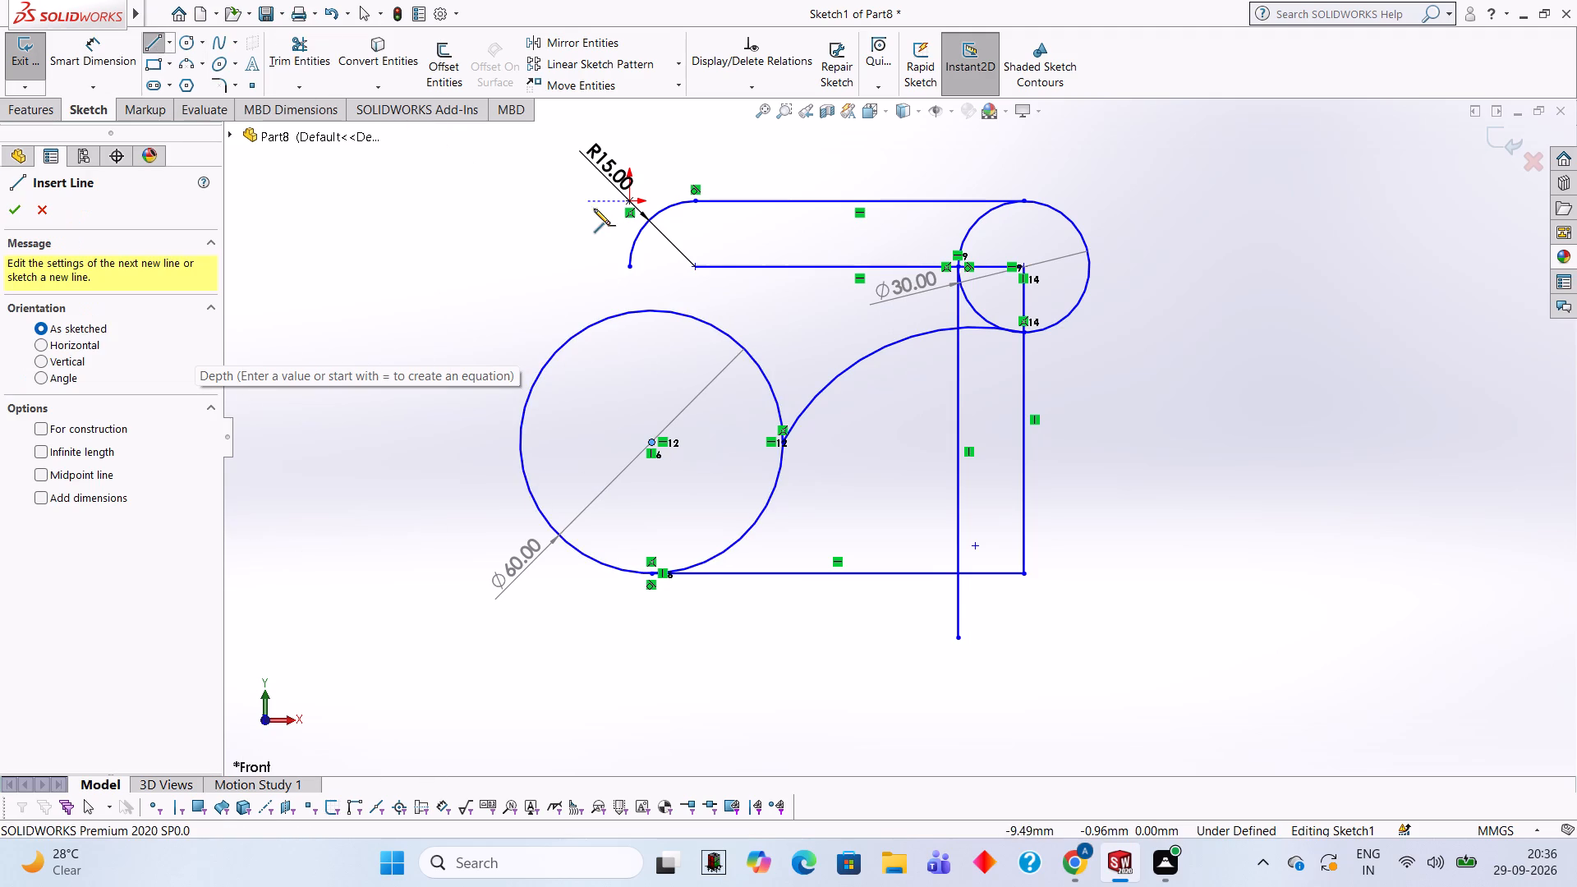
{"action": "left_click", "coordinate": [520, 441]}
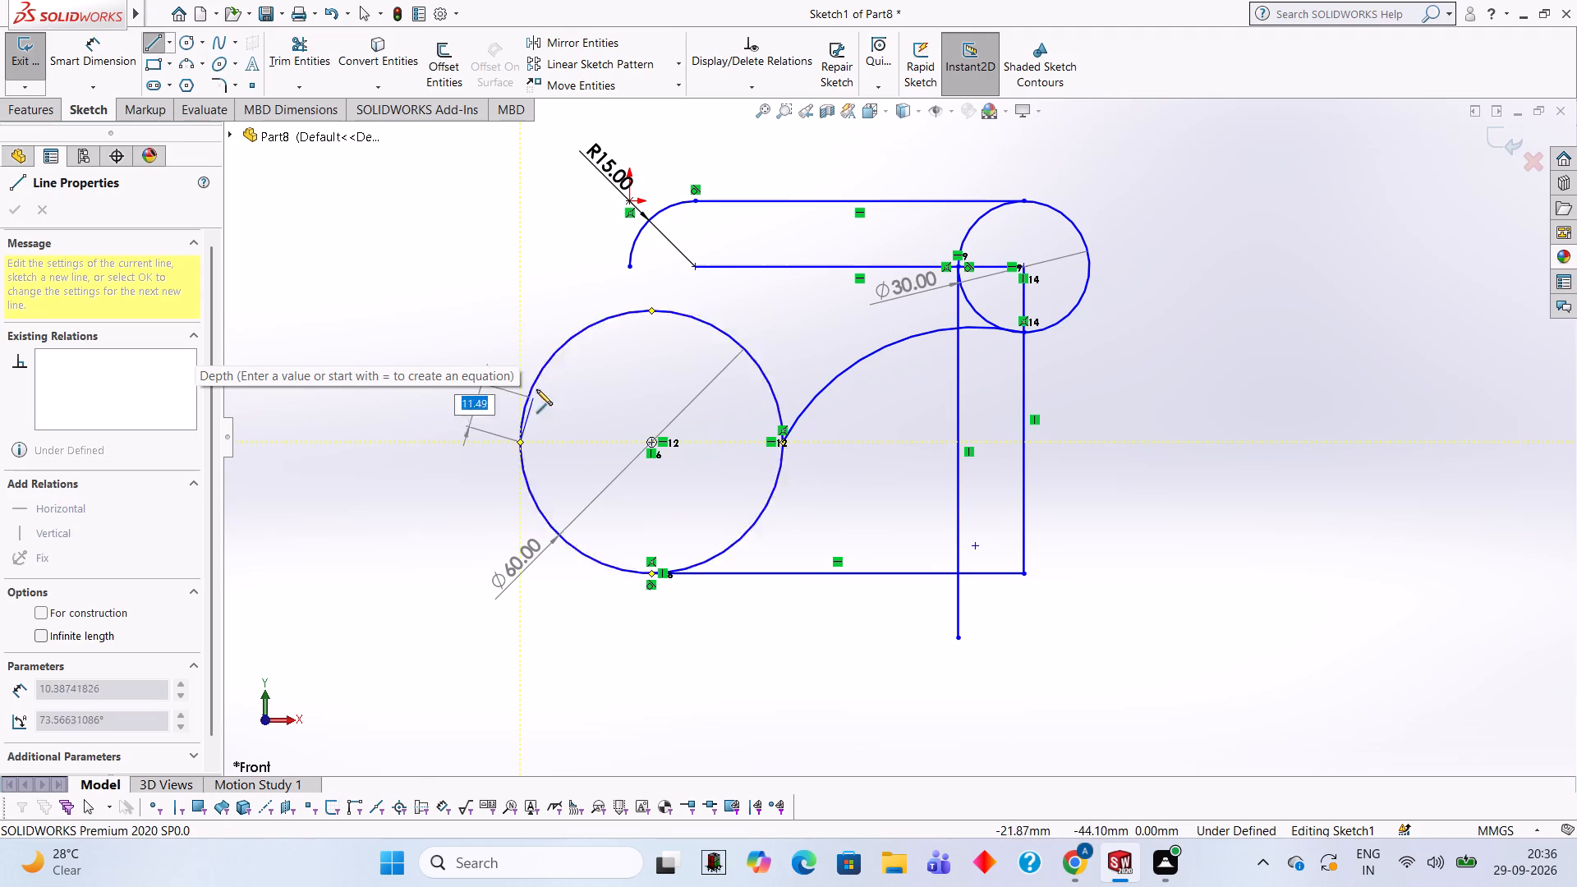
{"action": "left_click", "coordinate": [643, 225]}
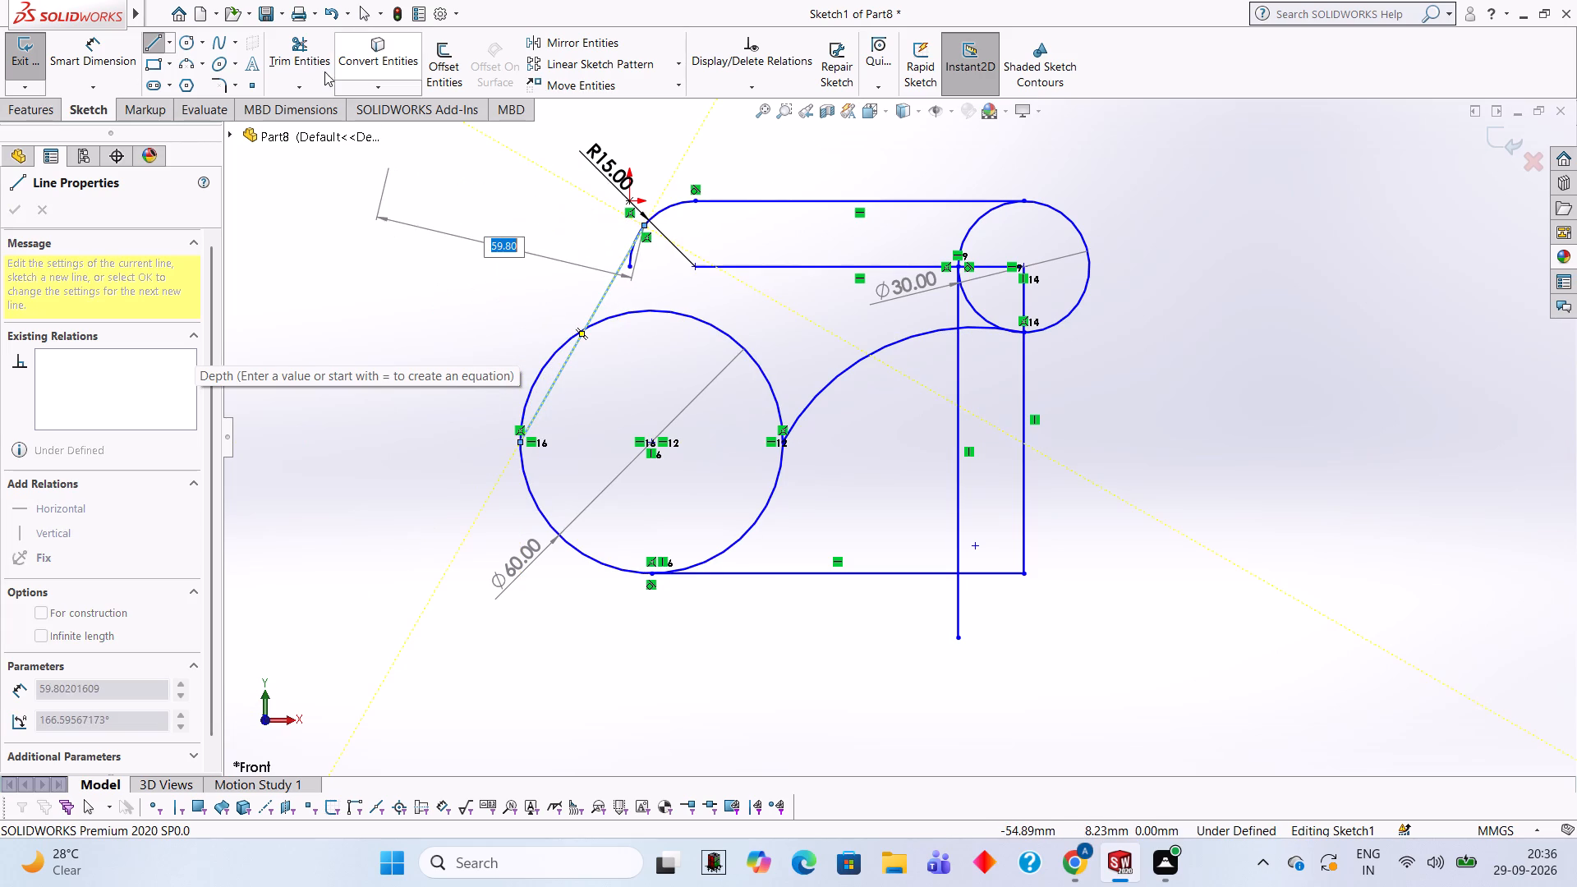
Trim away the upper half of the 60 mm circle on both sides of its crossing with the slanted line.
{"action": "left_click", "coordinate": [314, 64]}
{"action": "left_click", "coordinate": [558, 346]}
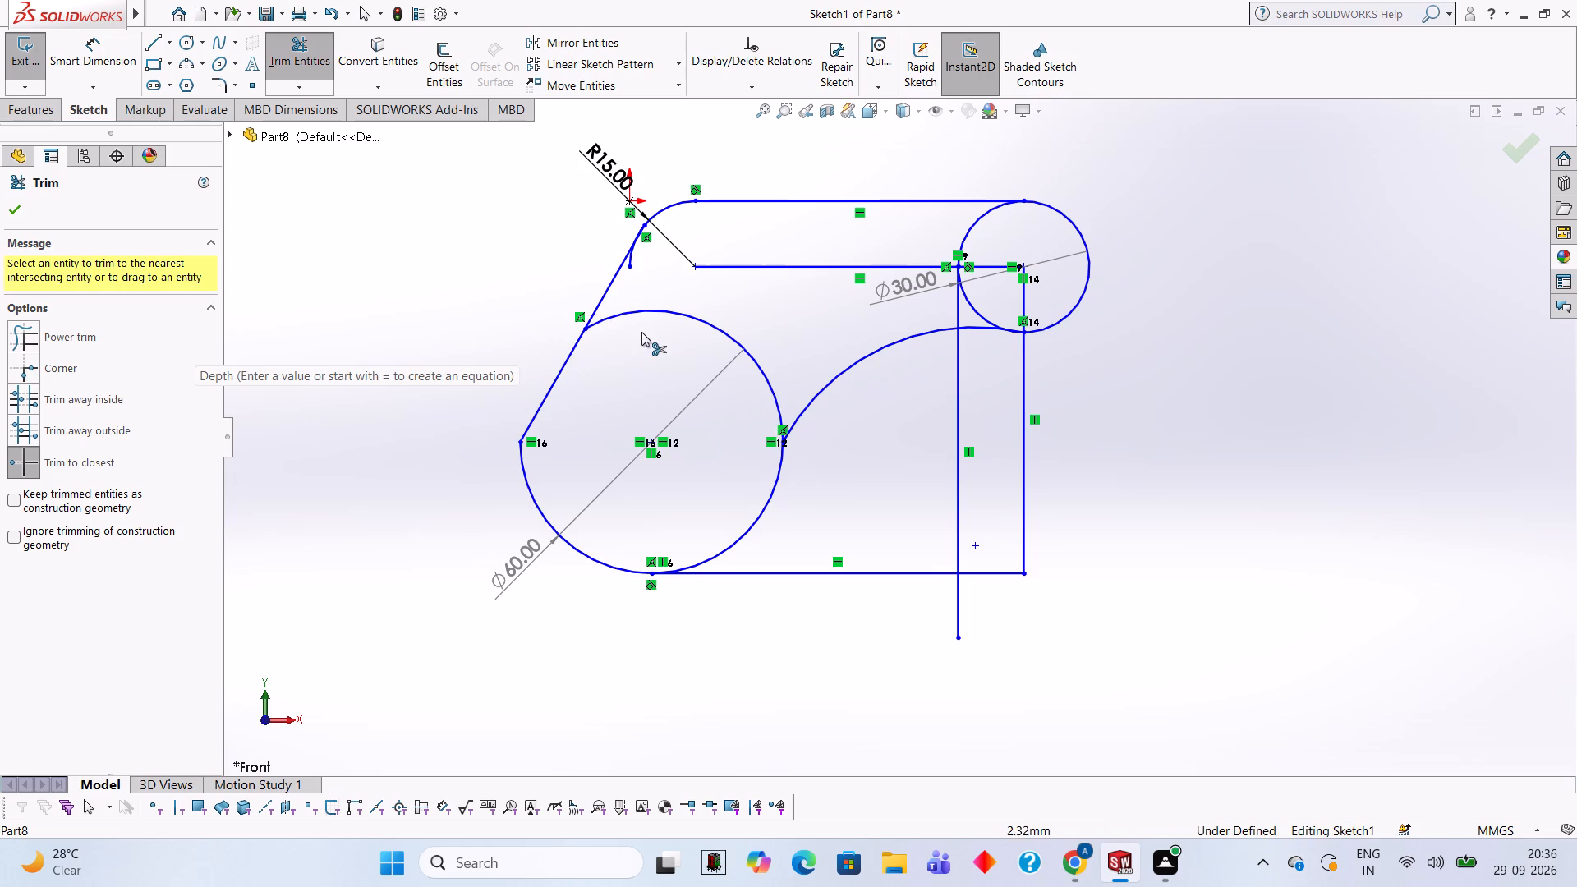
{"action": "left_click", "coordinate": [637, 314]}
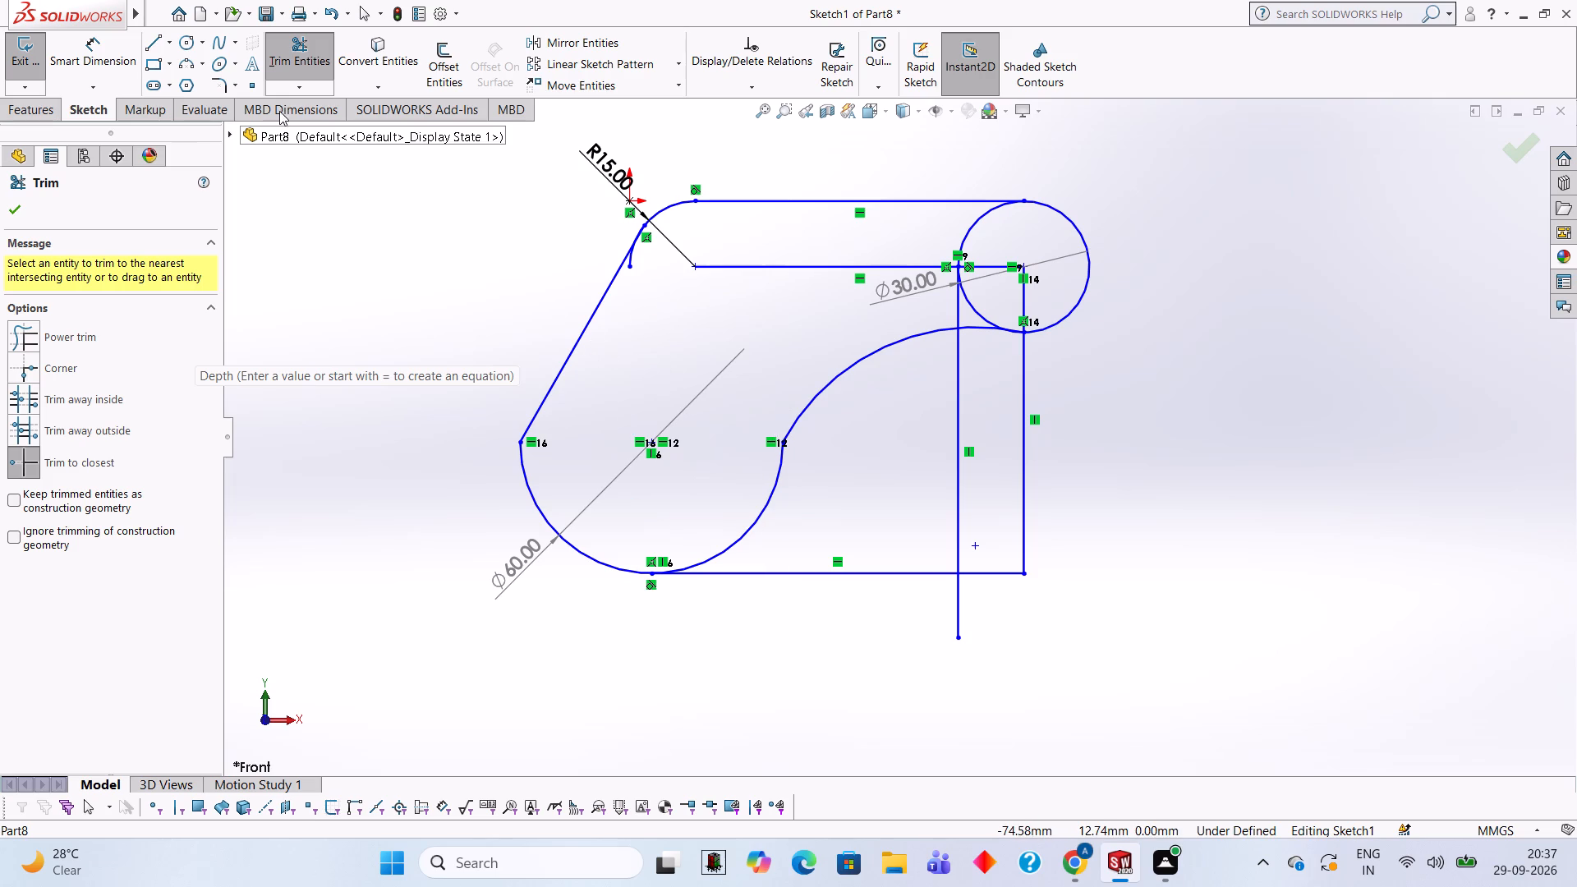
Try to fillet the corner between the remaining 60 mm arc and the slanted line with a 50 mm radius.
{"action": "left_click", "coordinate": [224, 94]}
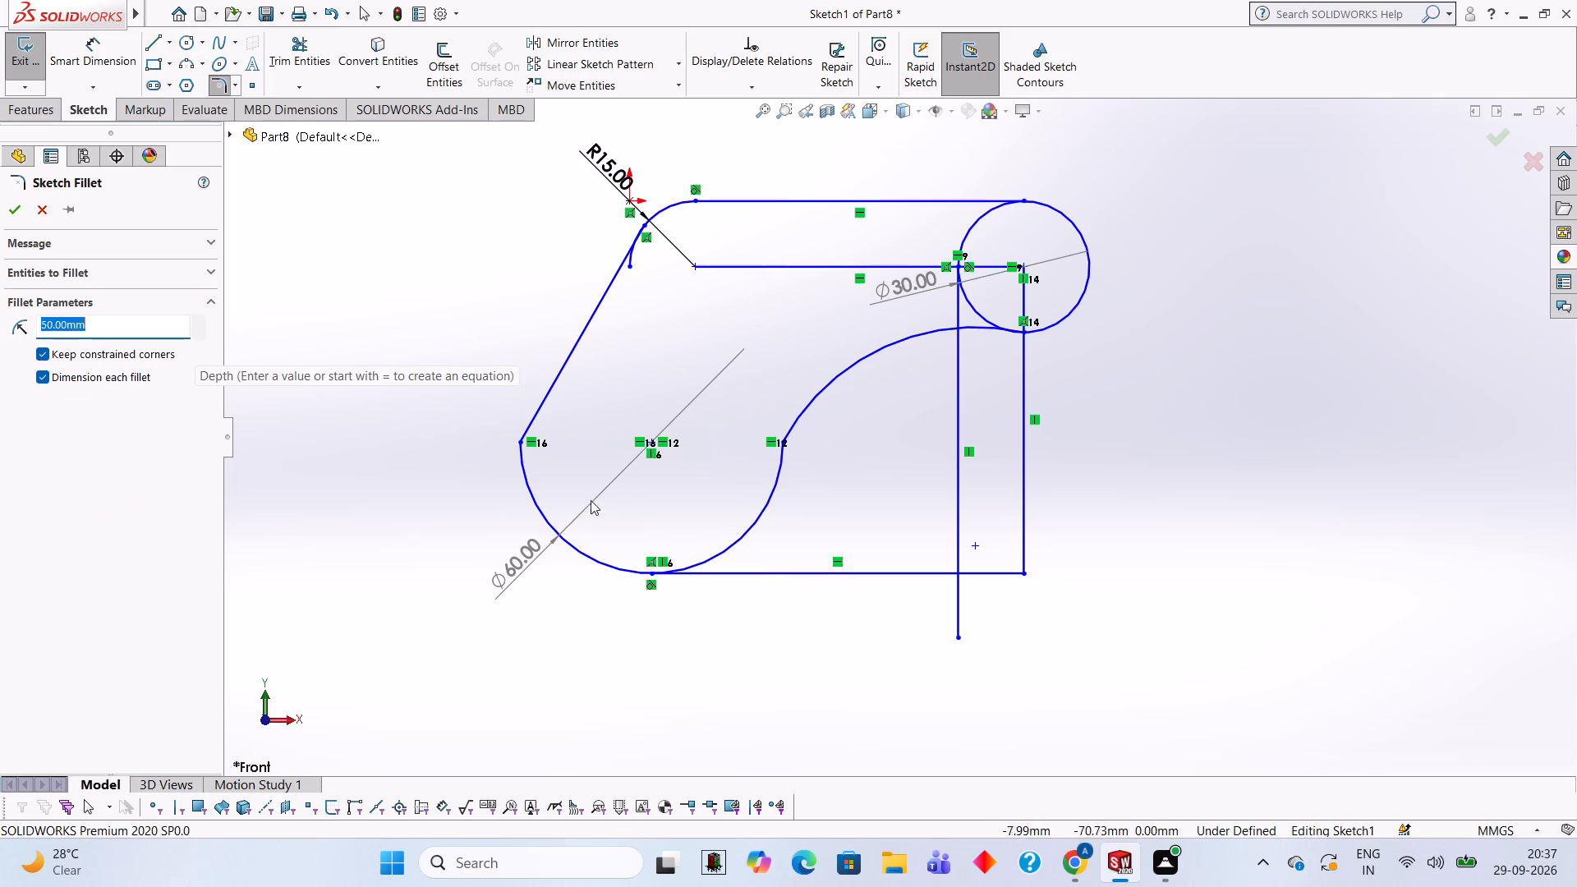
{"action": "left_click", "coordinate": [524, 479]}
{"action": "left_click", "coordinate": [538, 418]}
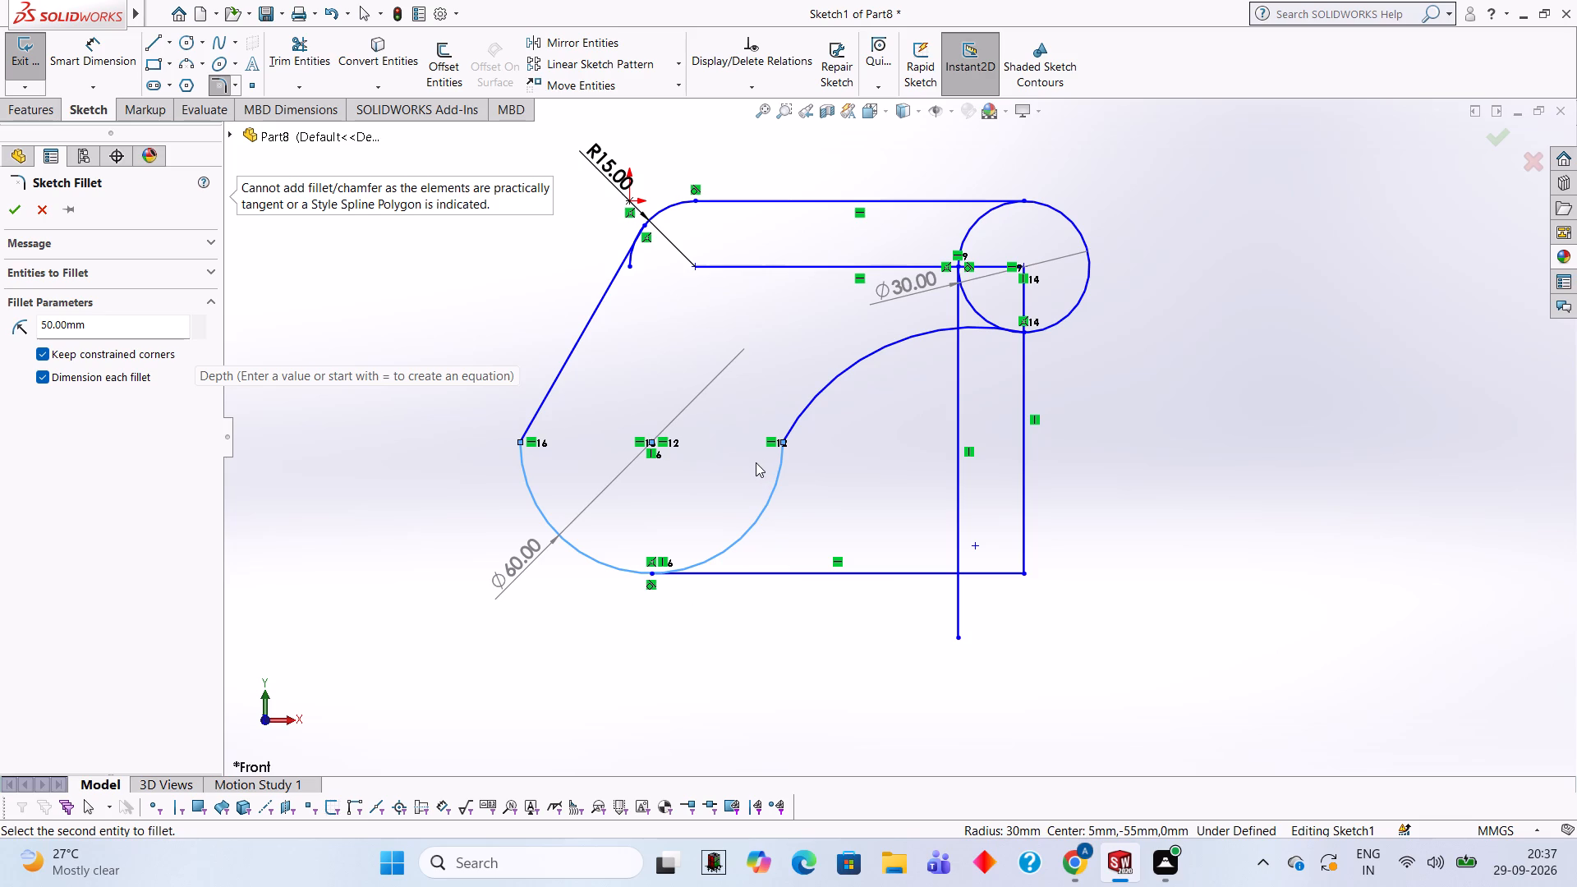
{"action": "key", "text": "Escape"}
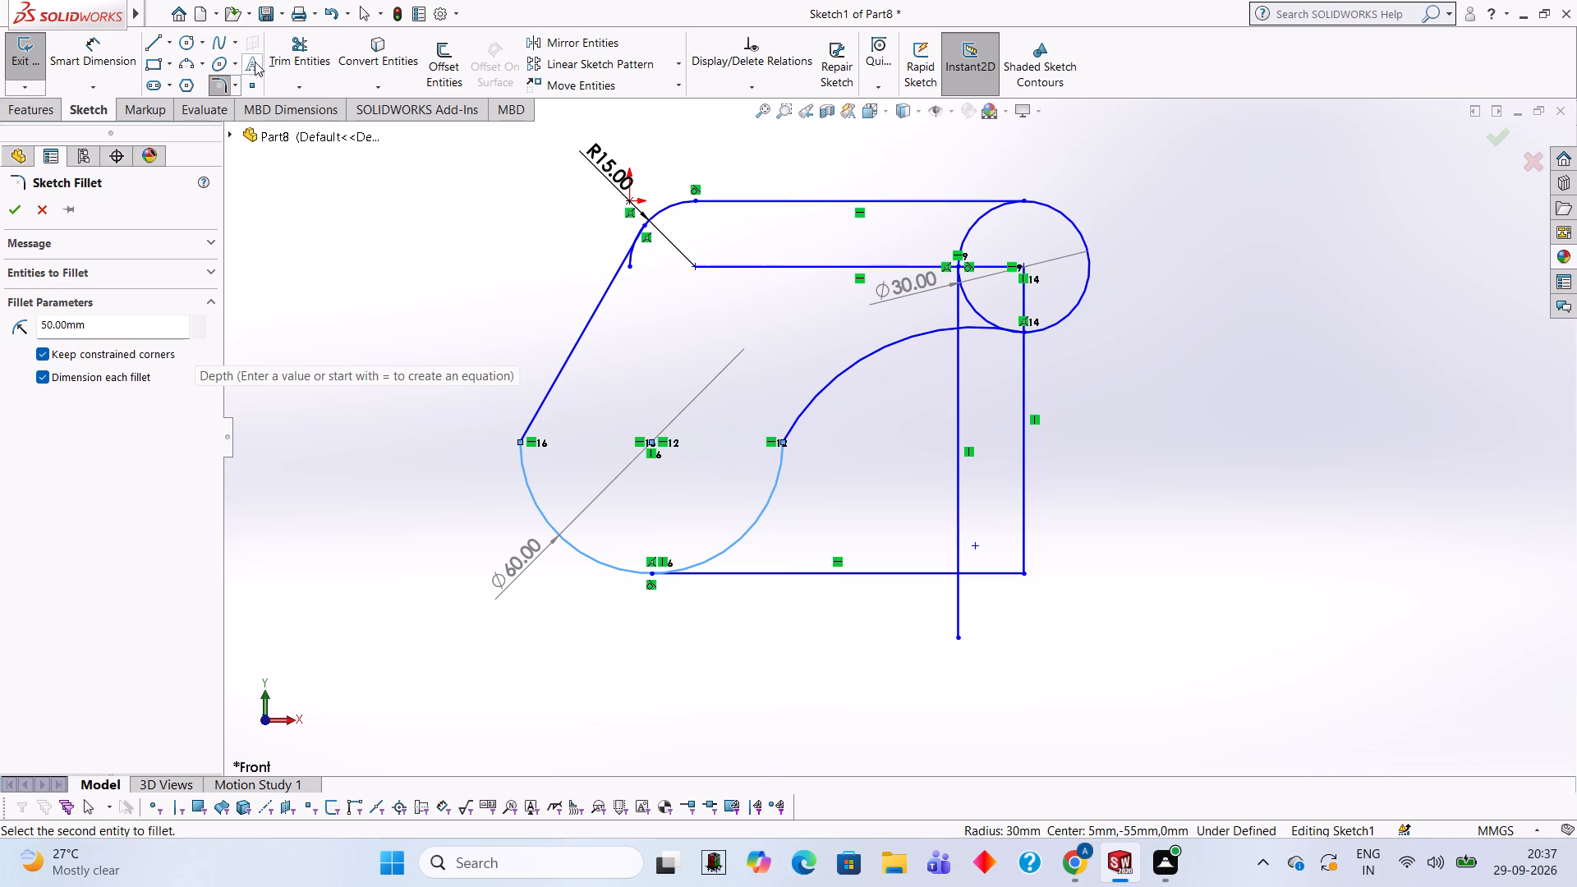
Trim away the remaining lower arcs of the 60 mm circle and the slanted line up to the R15 arc.
{"action": "left_click", "coordinate": [311, 56]}
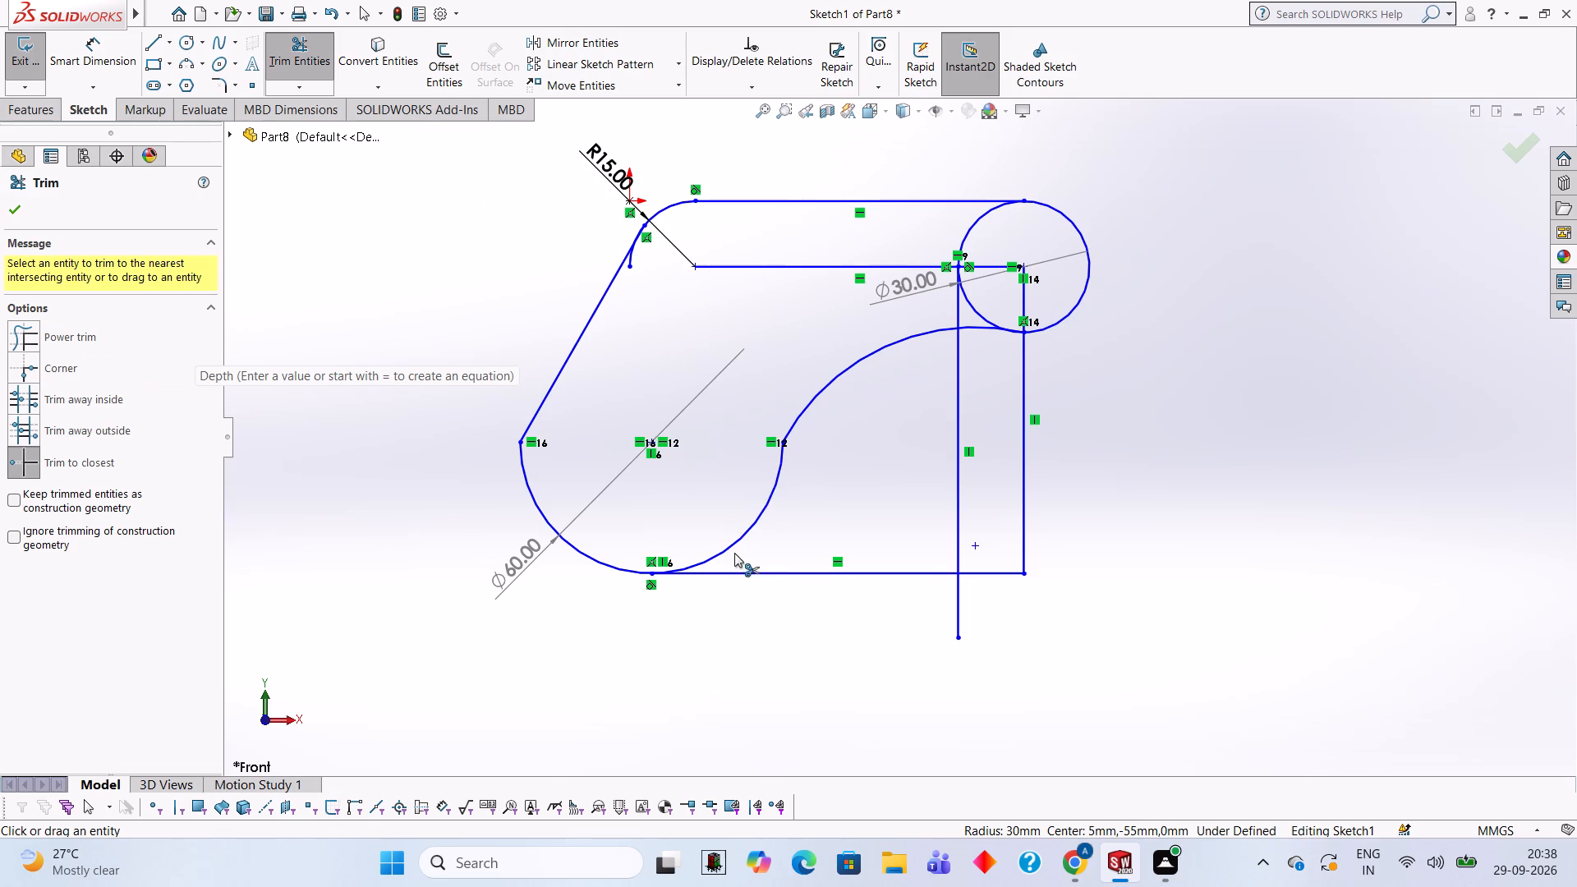
{"action": "left_click", "coordinate": [731, 546]}
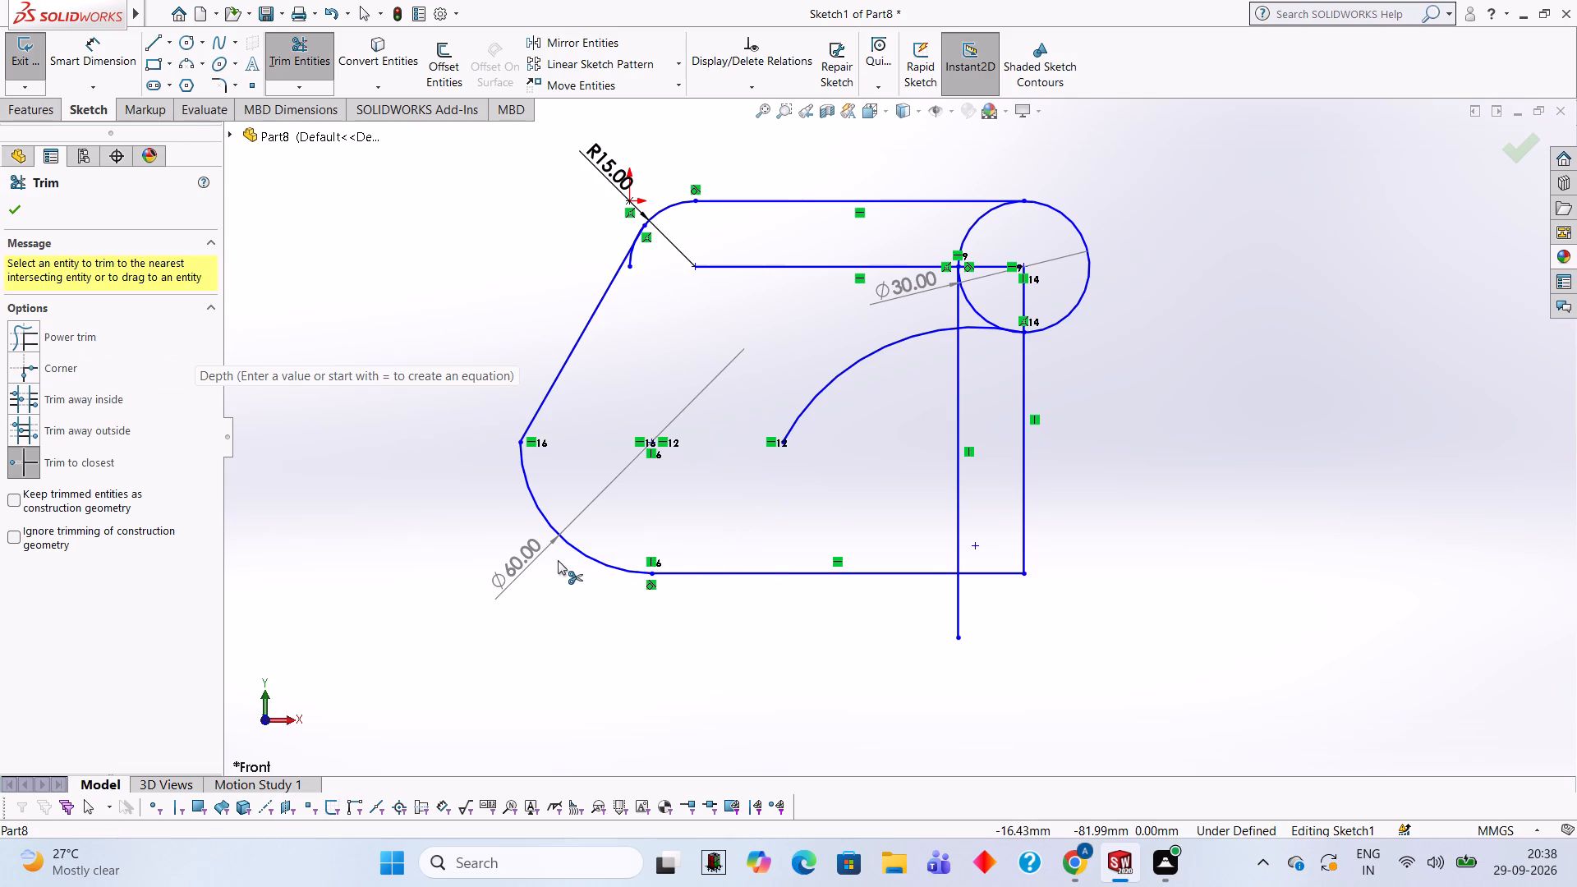
{"action": "left_click", "coordinate": [600, 558]}
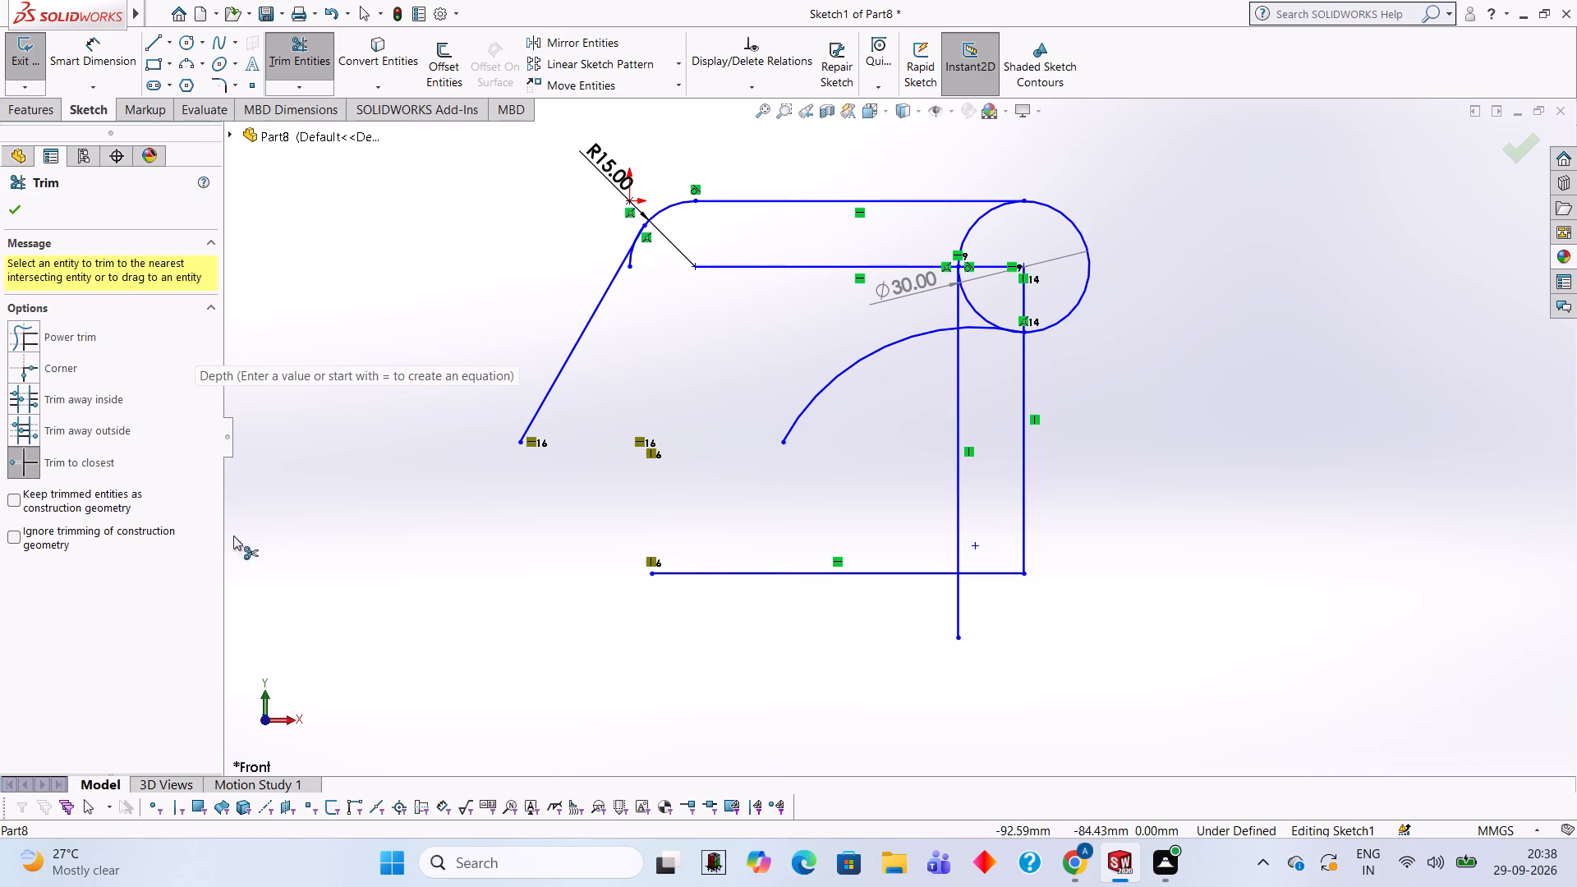
{"action": "left_click", "coordinate": [555, 378]}
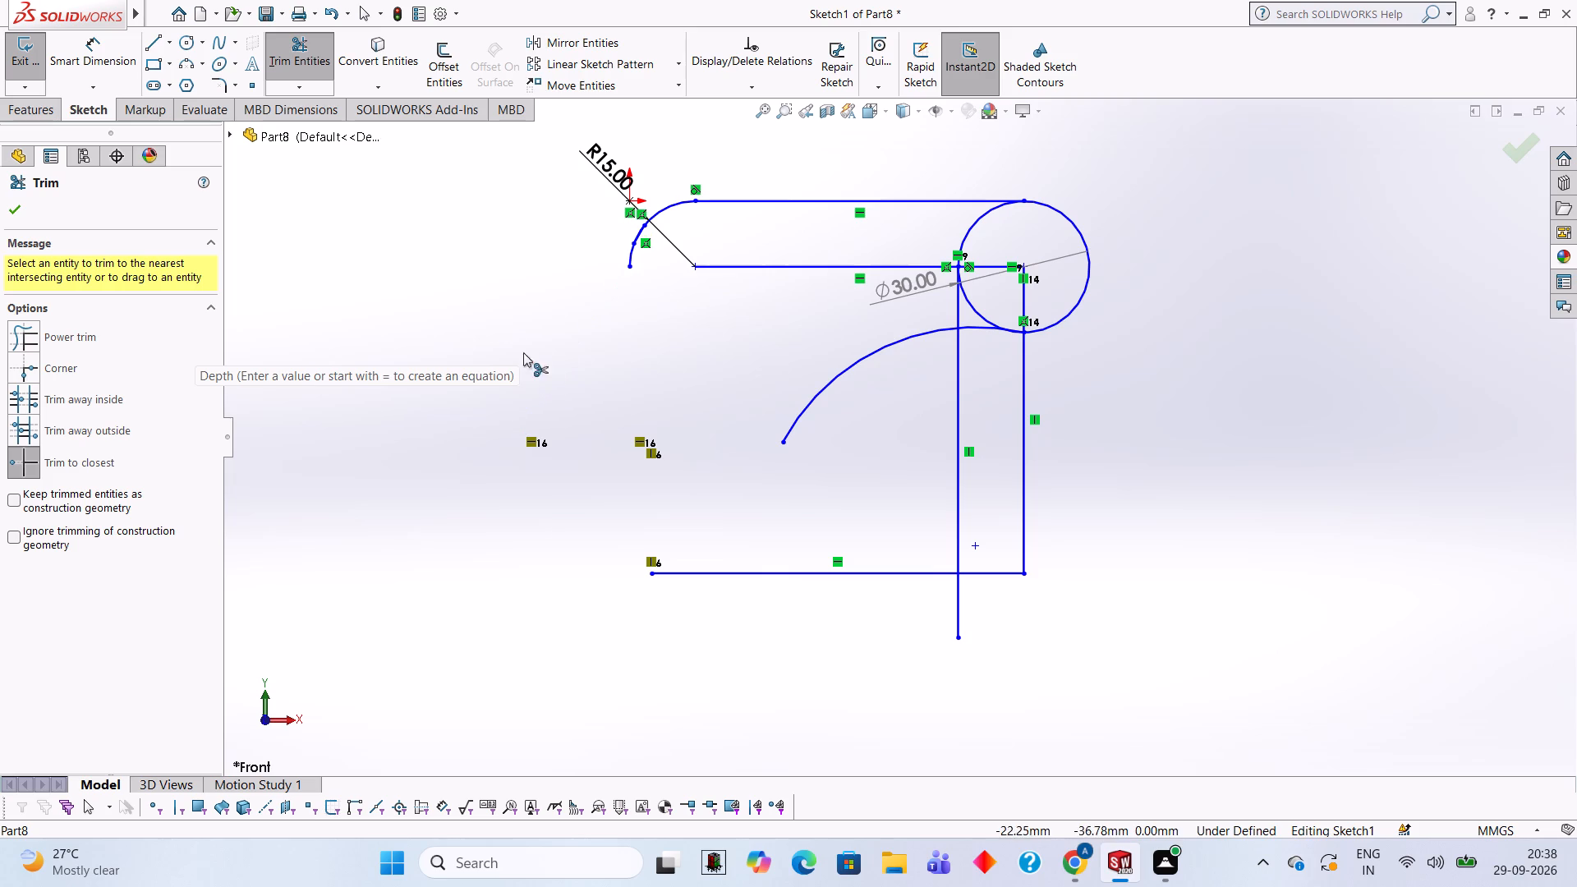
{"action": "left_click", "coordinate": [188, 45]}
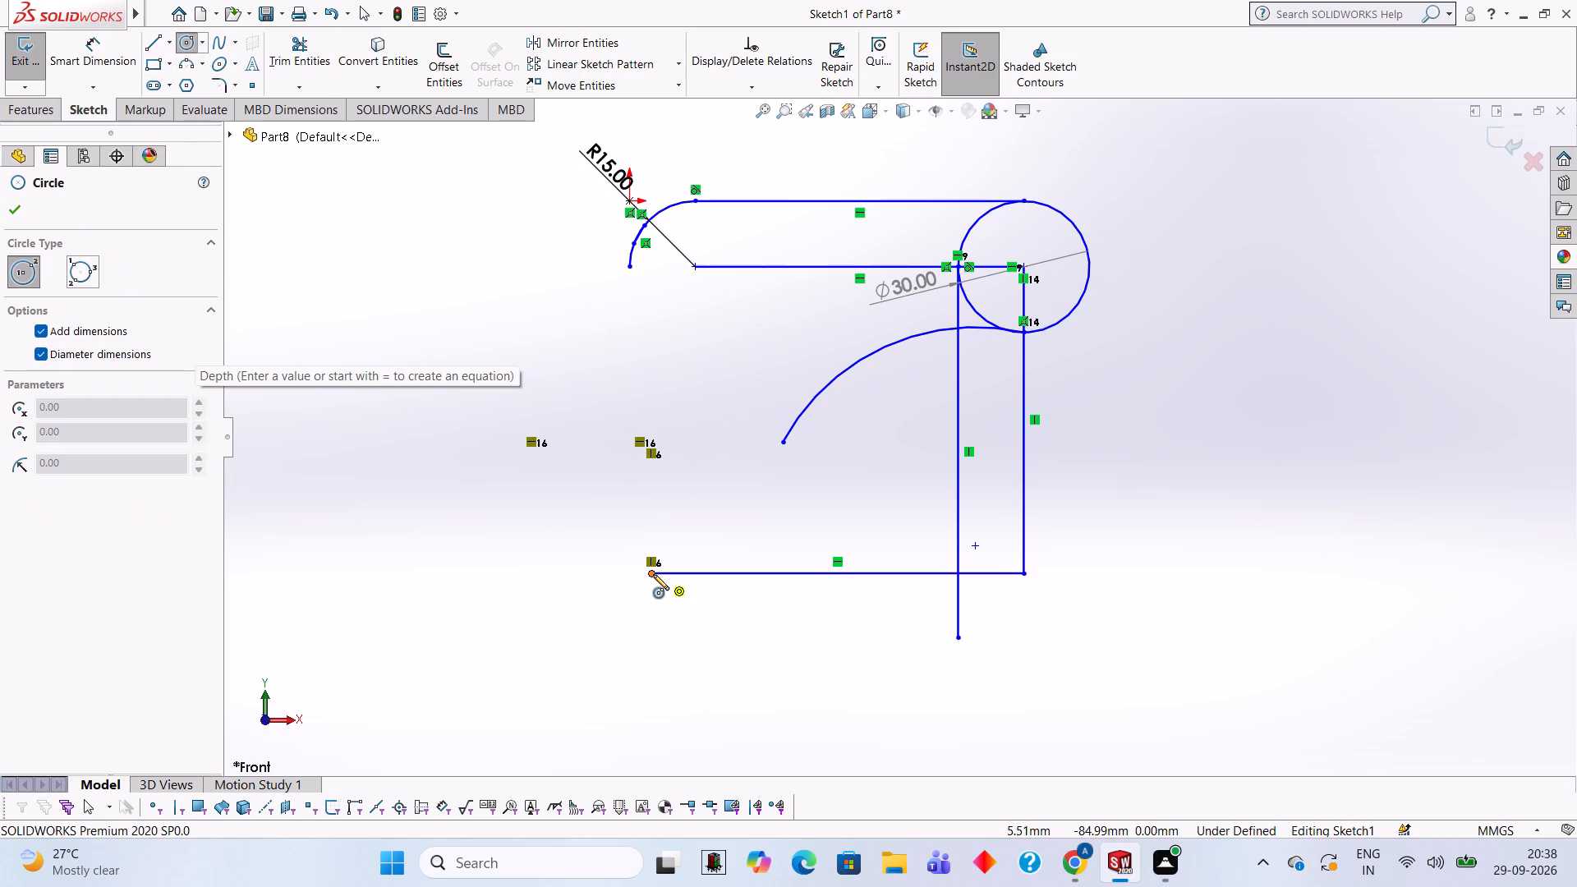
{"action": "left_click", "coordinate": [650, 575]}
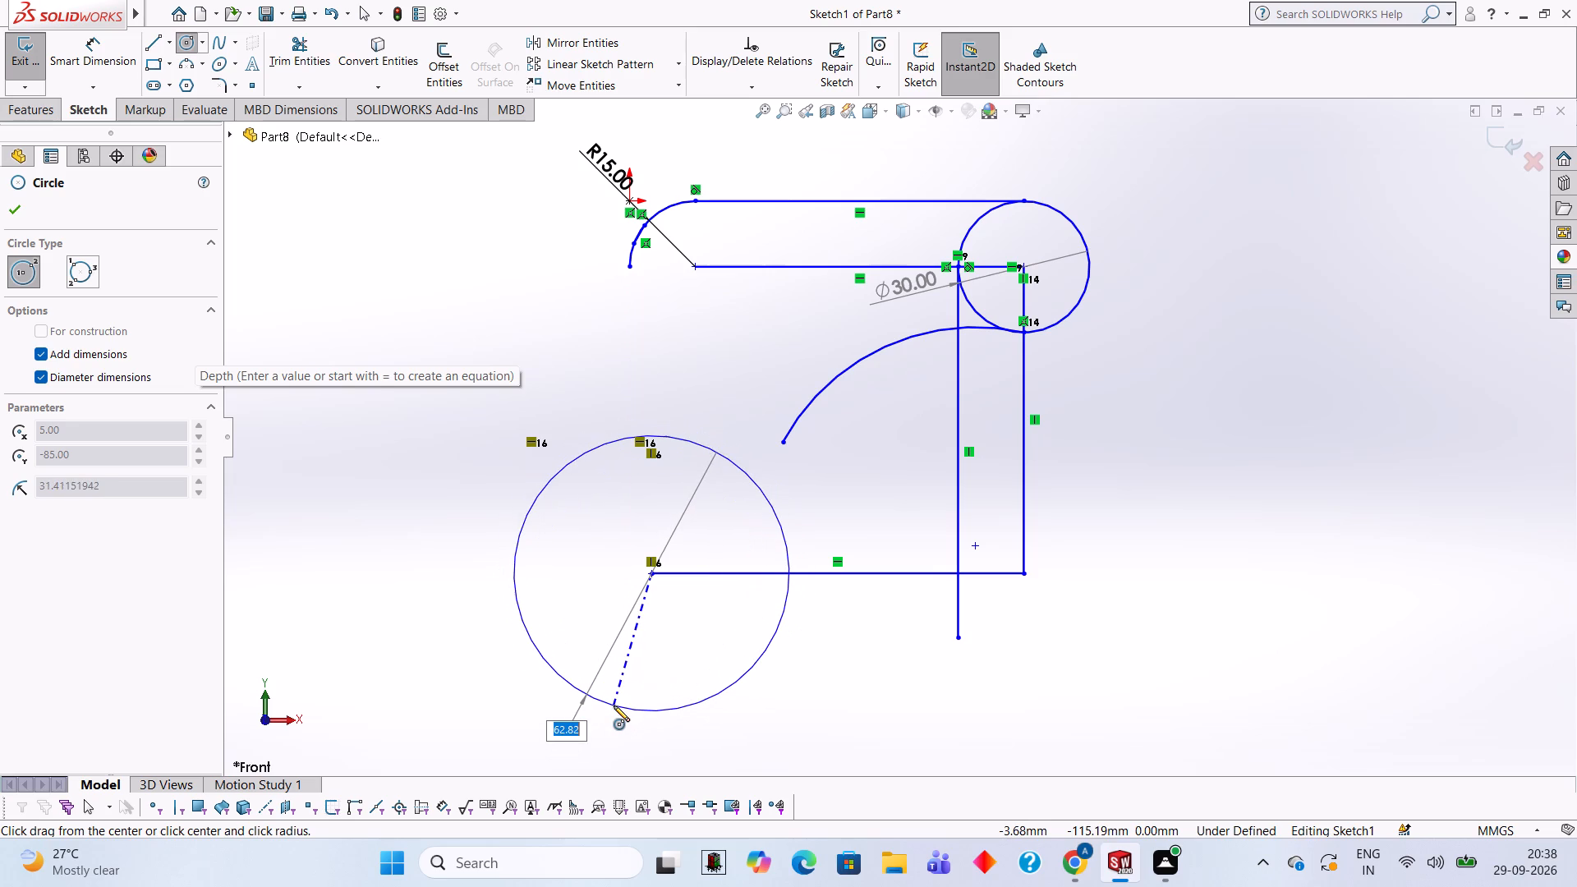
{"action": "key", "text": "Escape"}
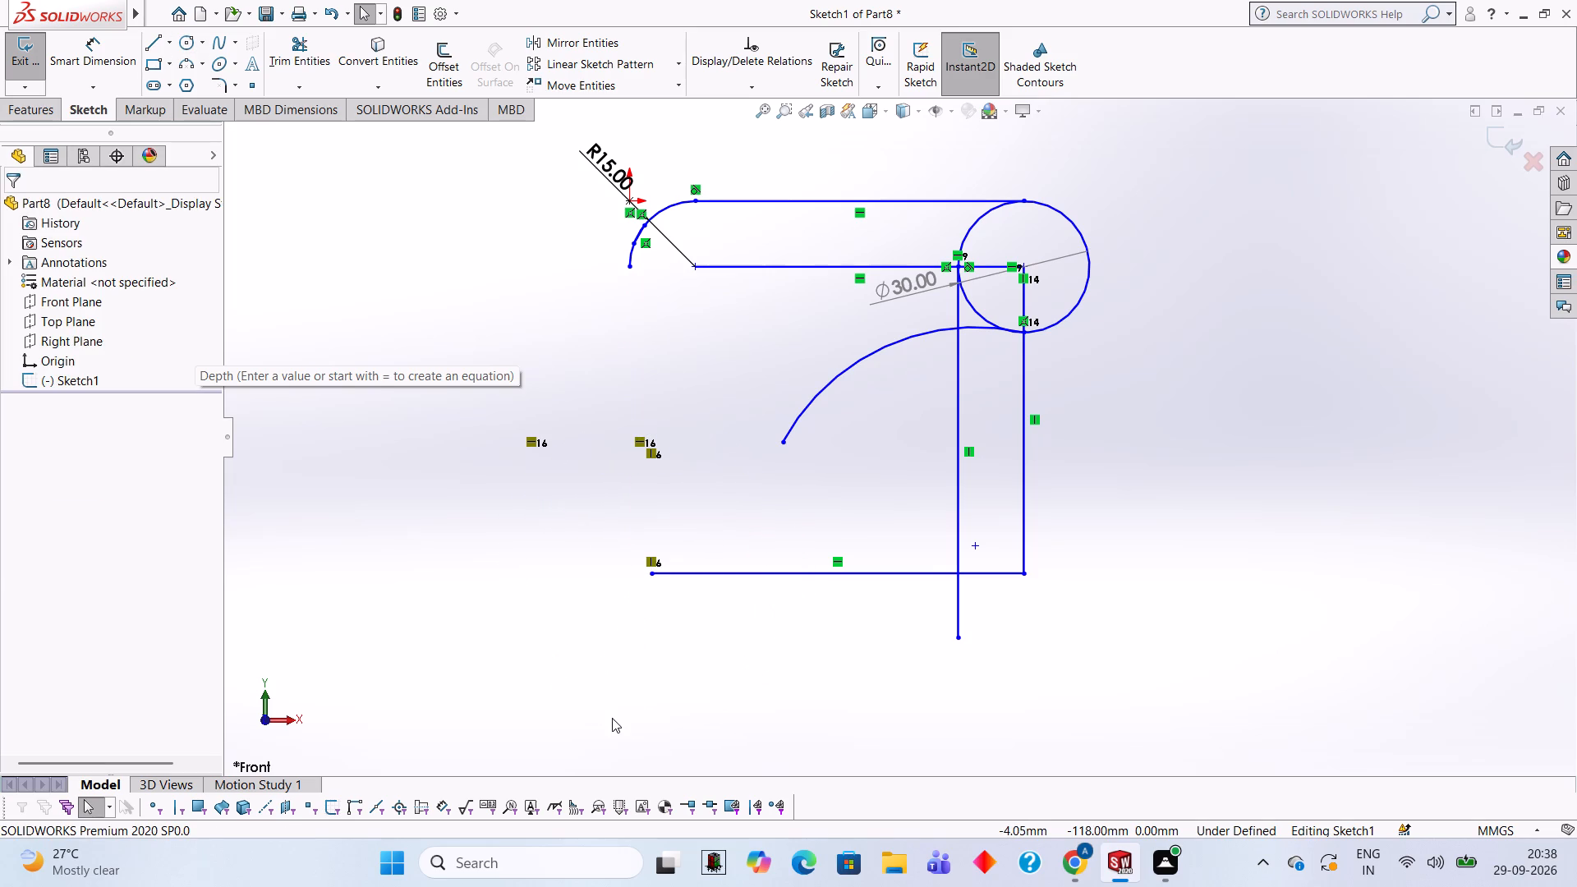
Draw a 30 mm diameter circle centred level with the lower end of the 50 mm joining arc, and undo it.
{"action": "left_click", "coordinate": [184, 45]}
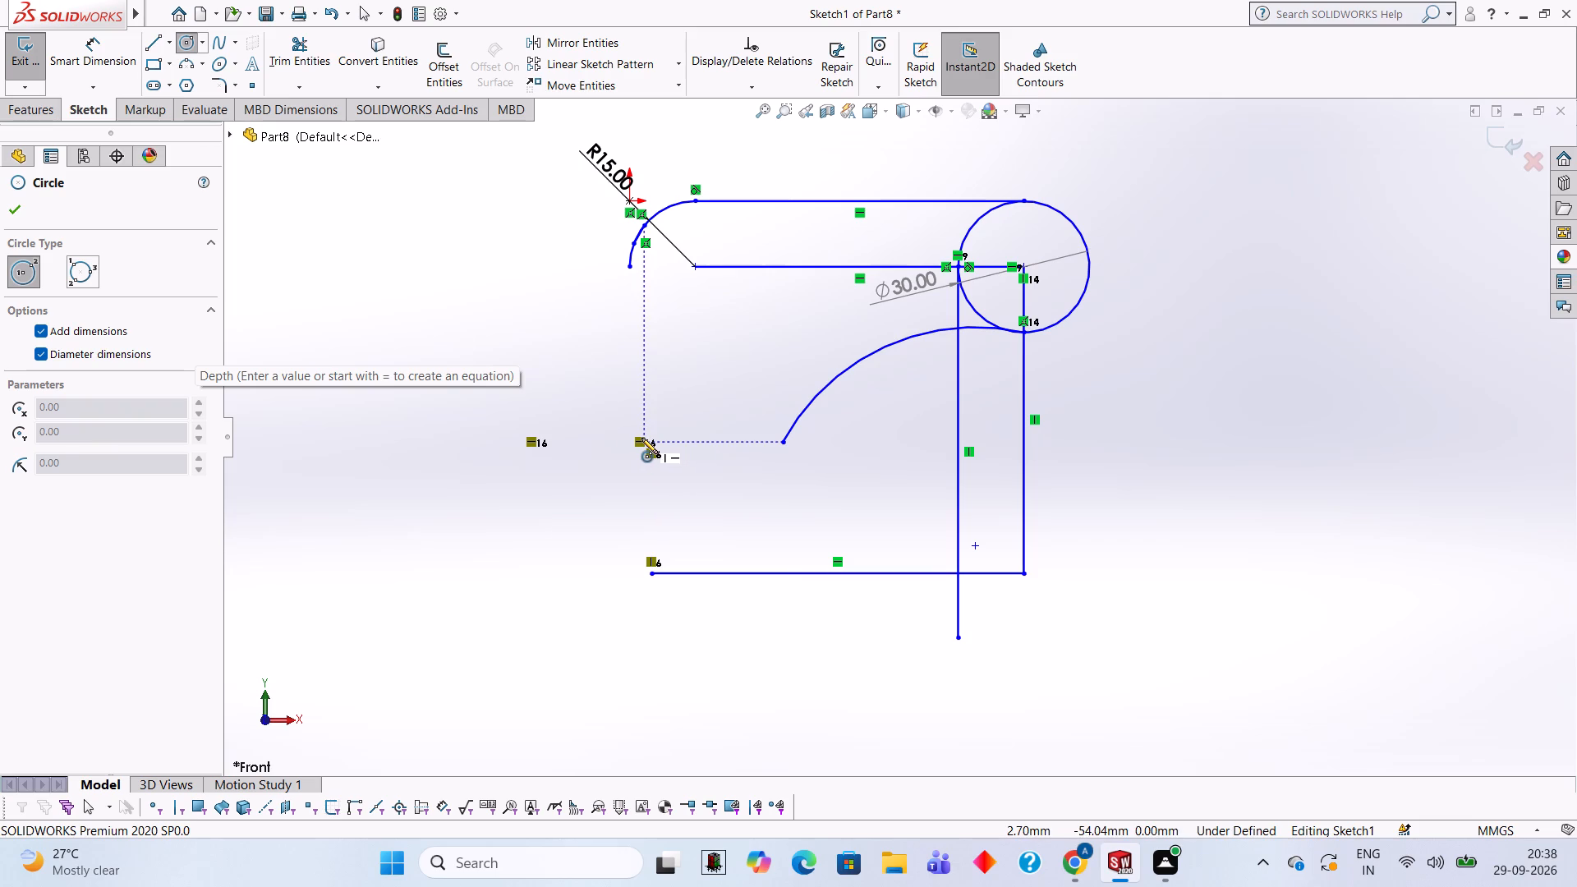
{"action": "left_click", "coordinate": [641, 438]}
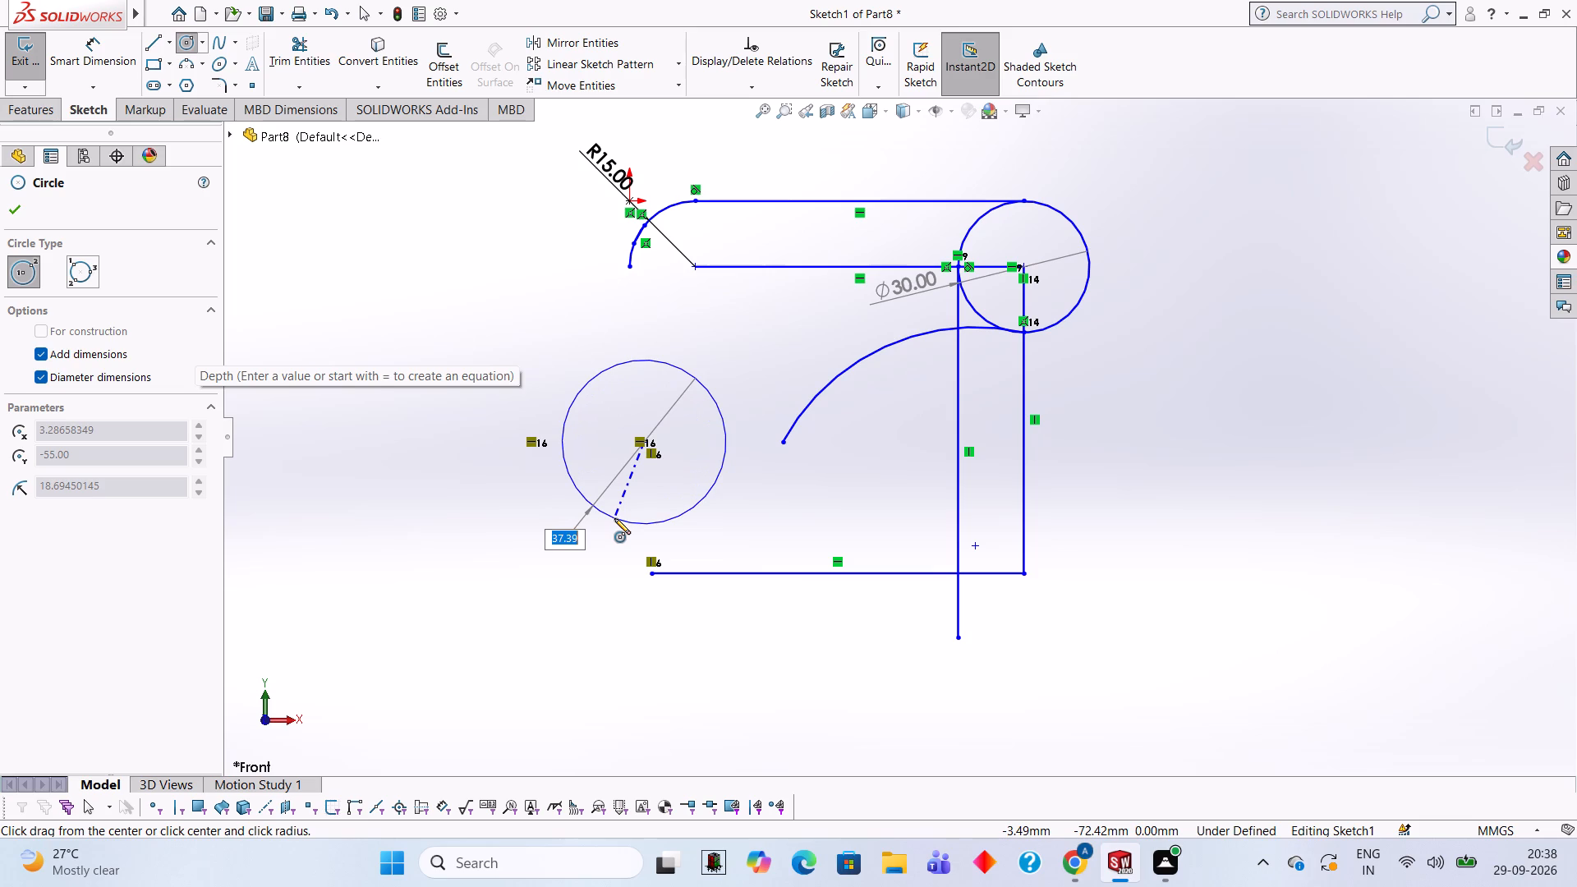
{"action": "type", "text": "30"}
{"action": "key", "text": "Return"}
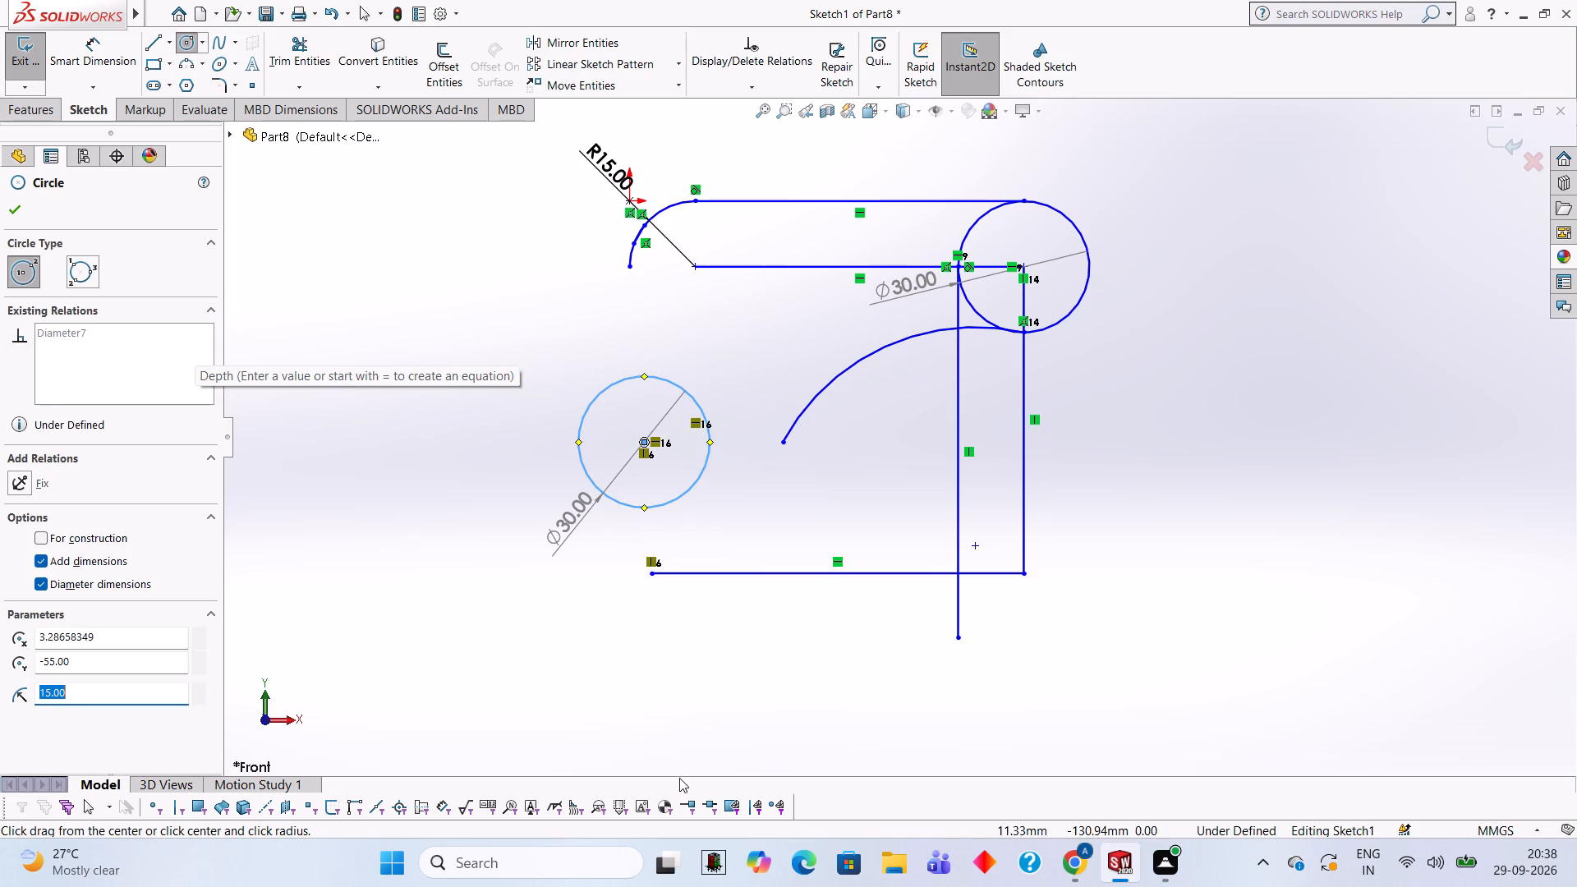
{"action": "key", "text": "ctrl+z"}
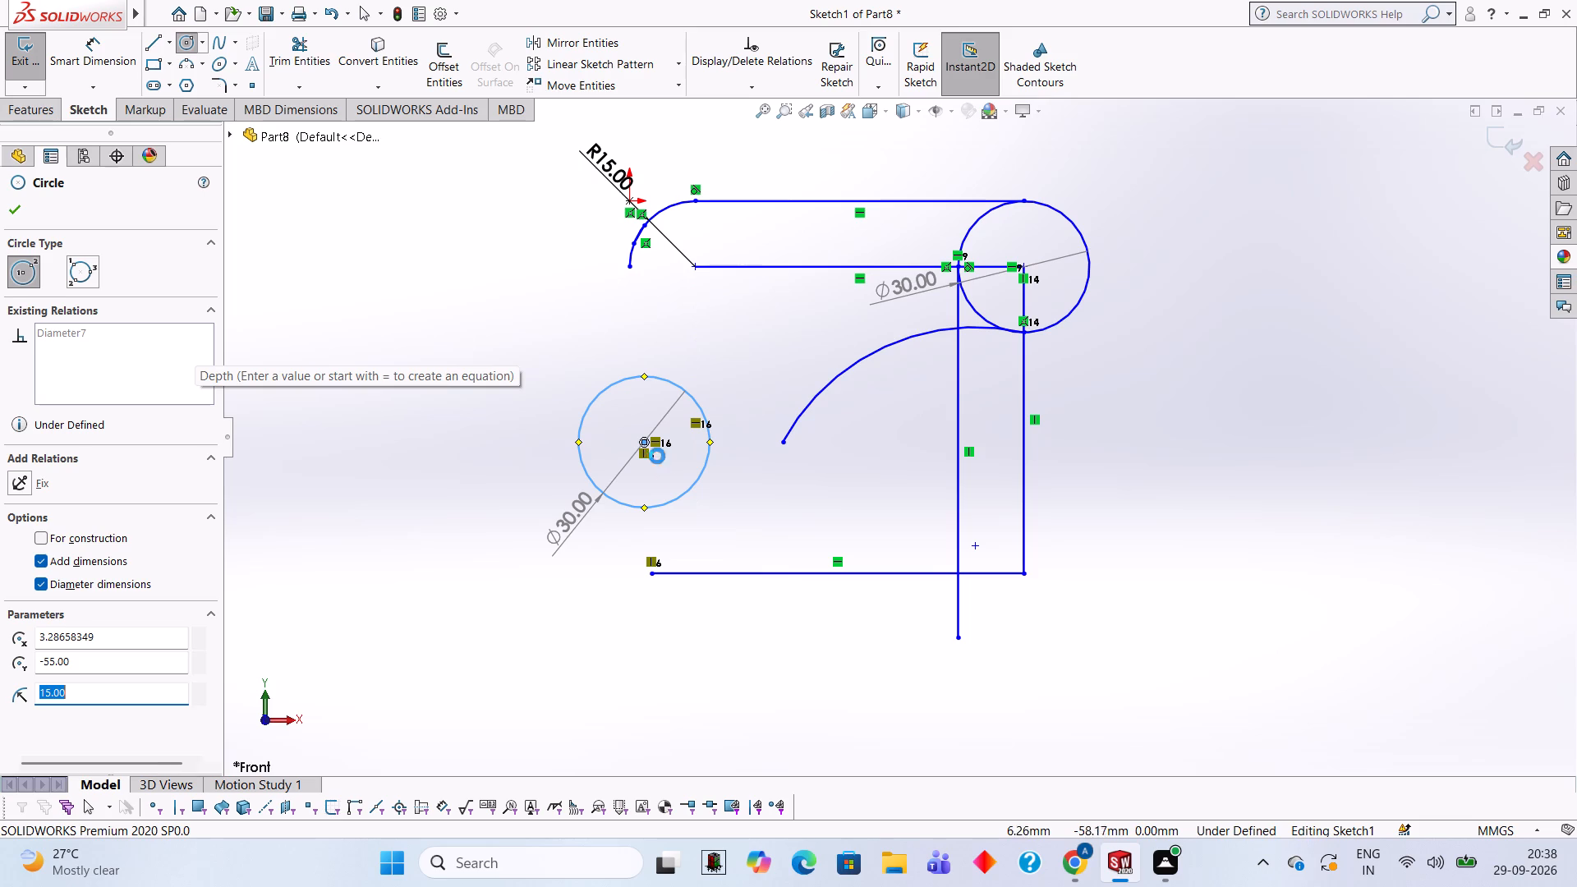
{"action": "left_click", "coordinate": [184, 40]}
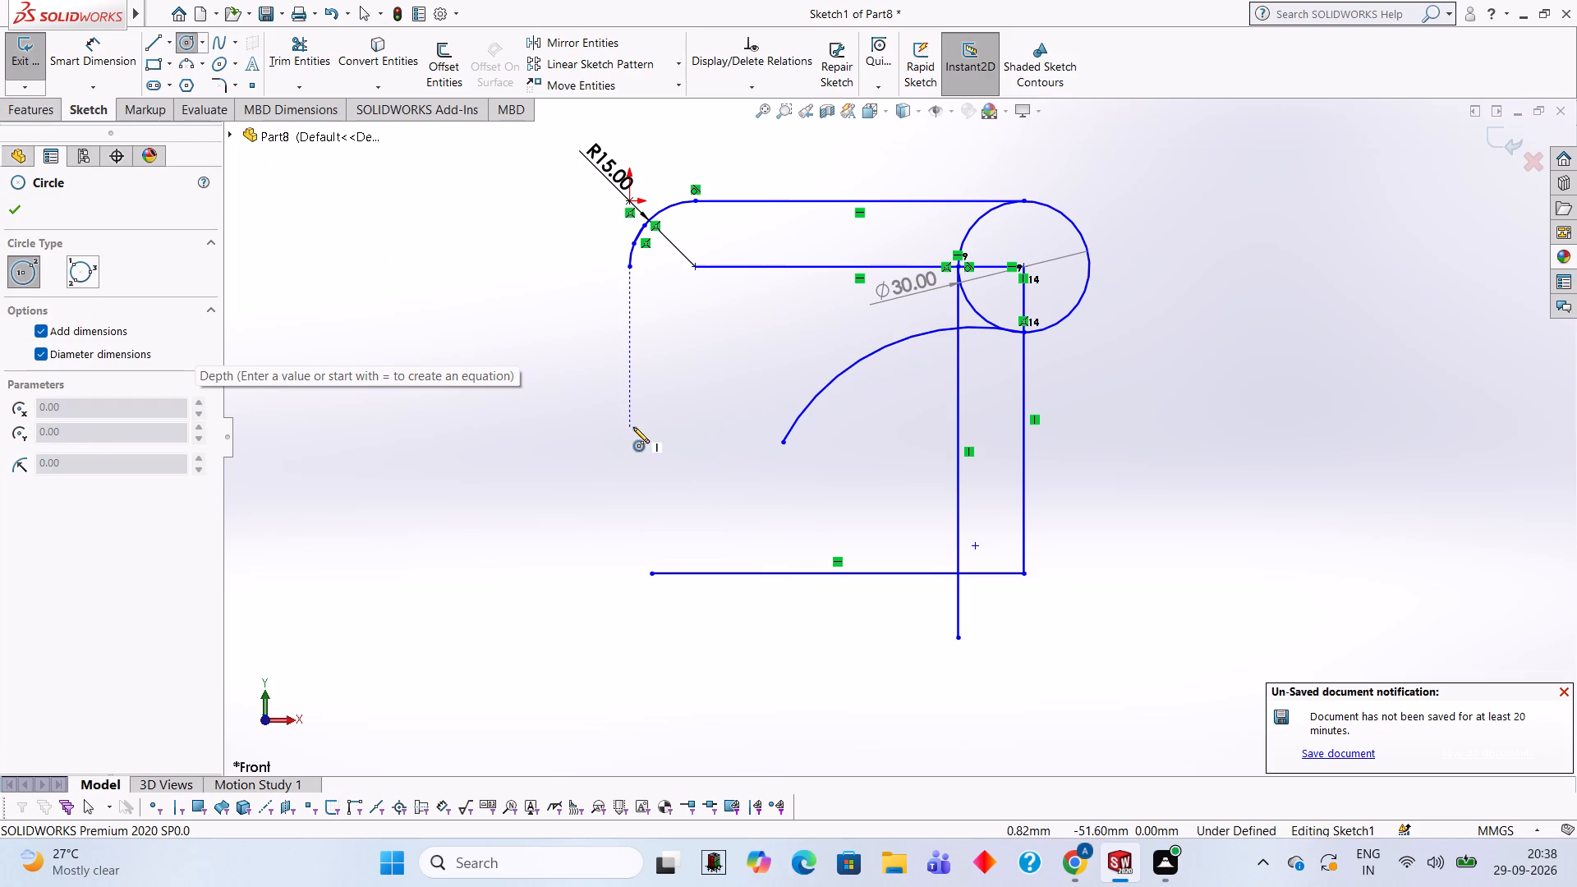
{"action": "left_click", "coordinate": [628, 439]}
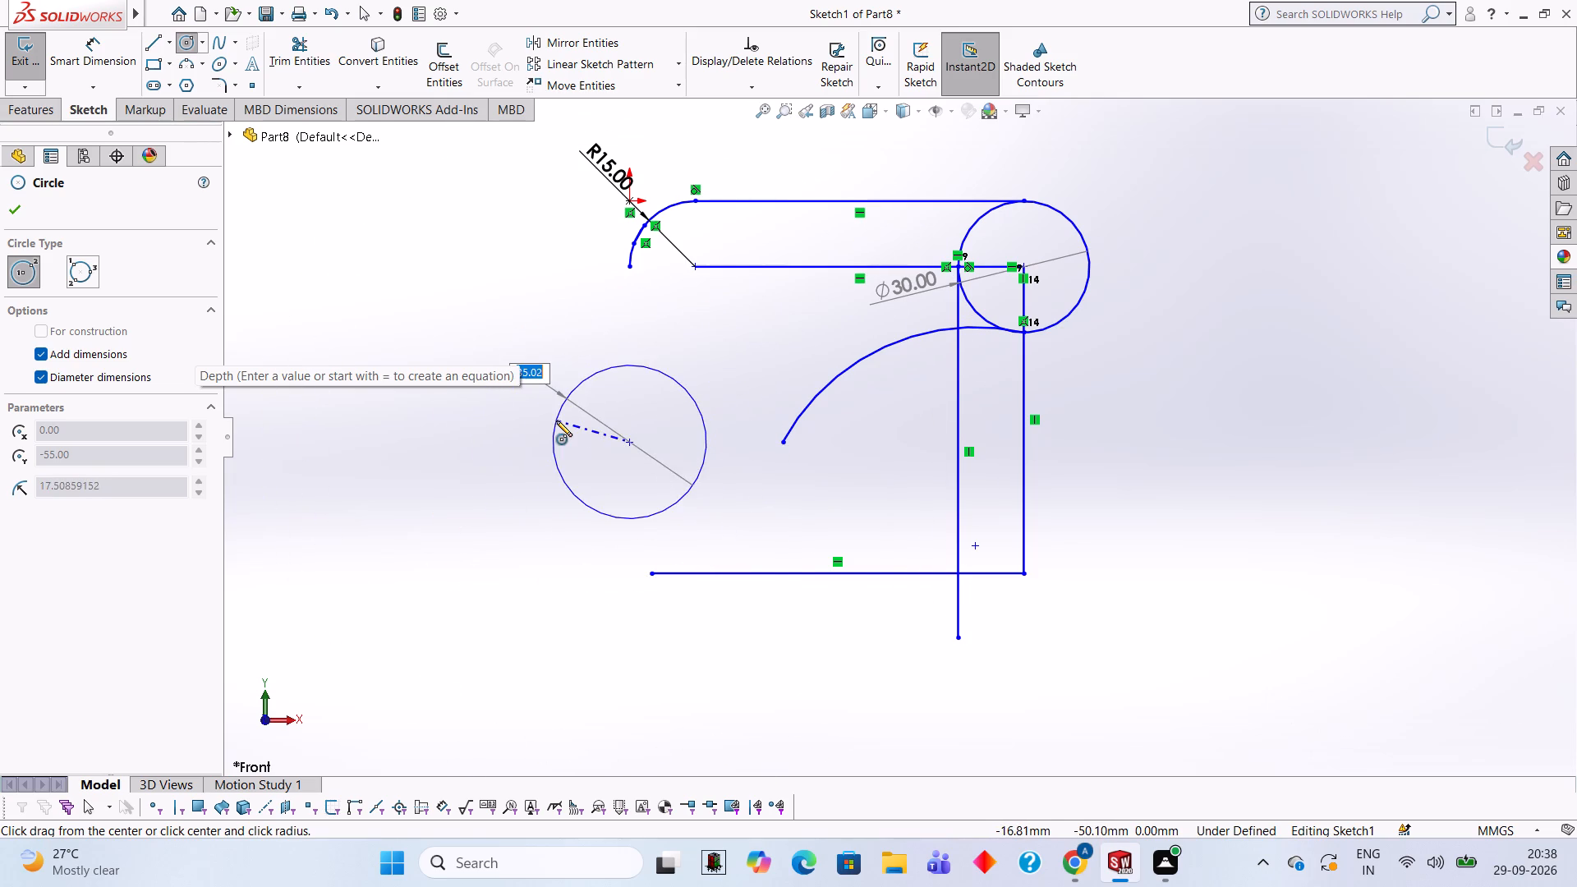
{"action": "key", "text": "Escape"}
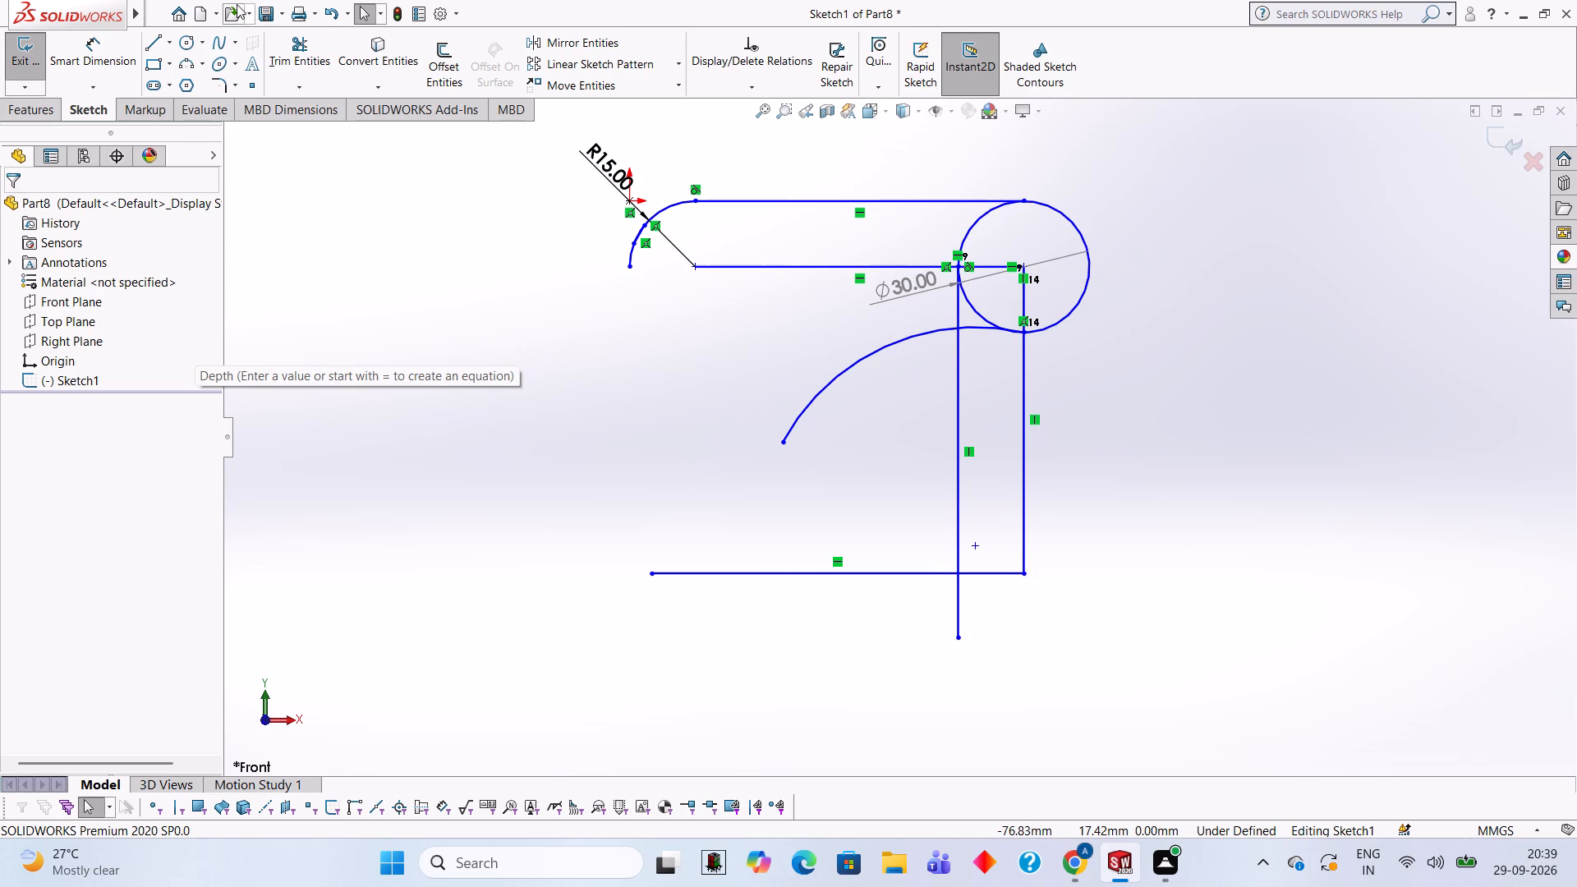
Trim away all segments of the 50 mm joining arc, including the sliver at the bottom of the 30 mm circle.
{"action": "left_click", "coordinate": [293, 61]}
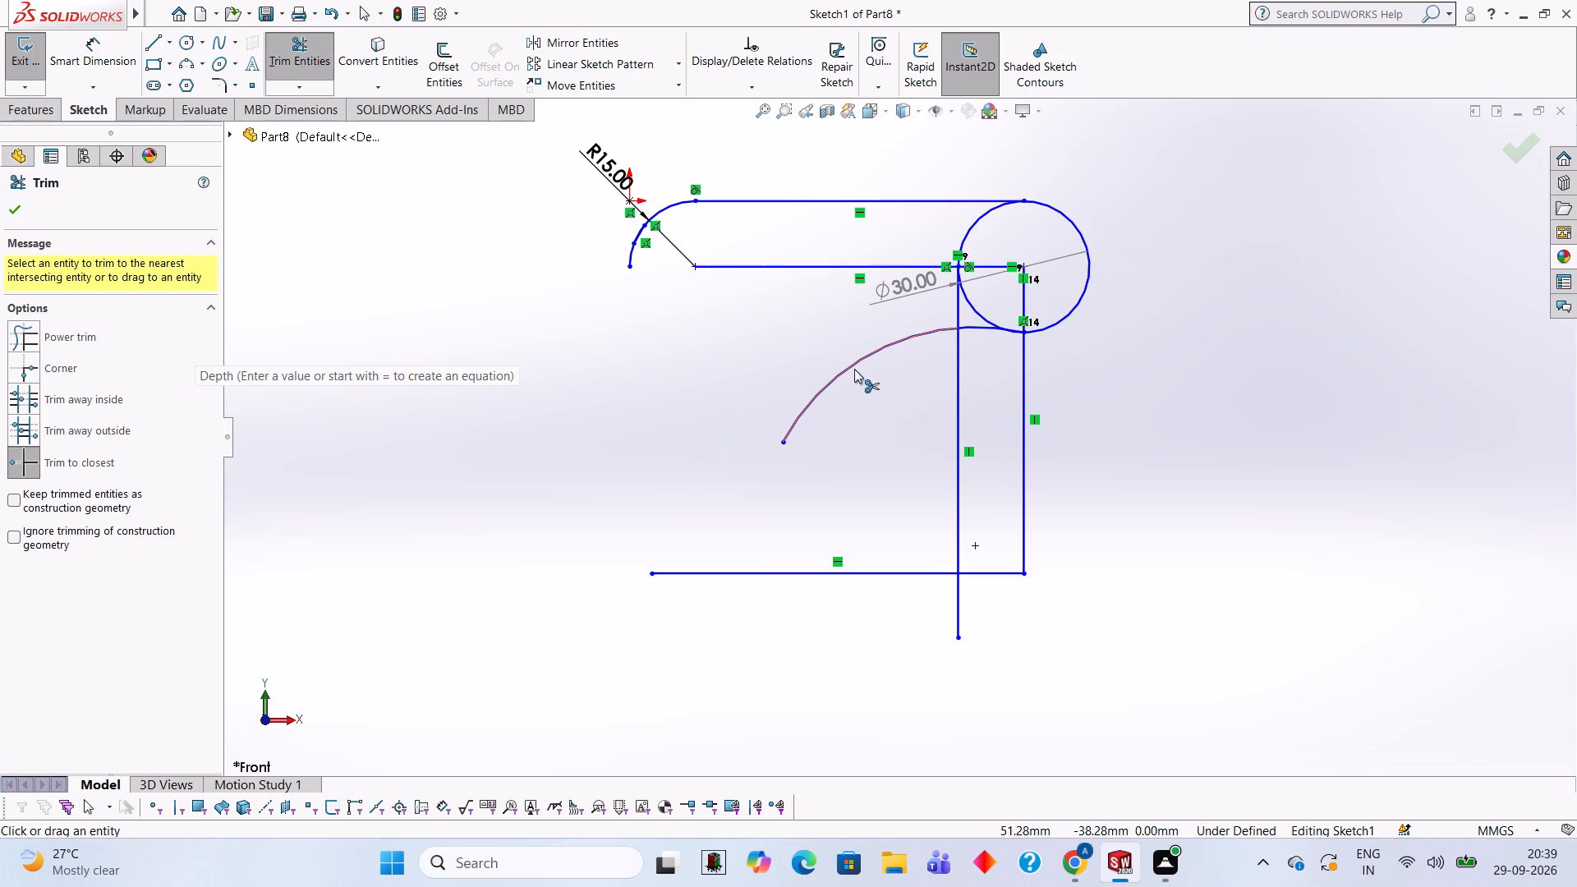
{"action": "left_click", "coordinate": [853, 369]}
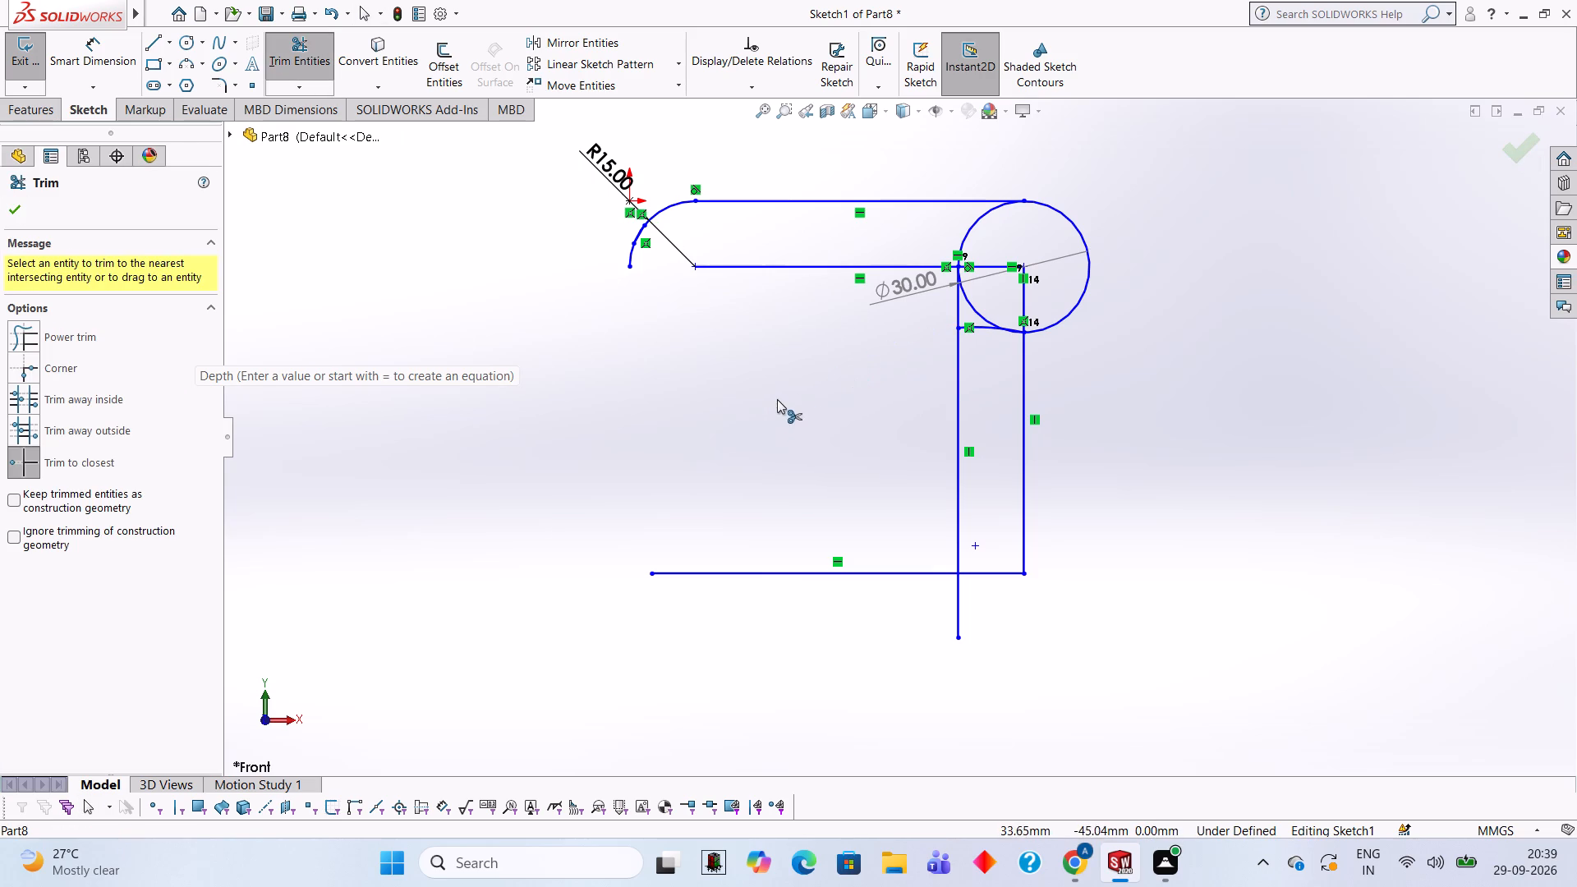
{"action": "left_click", "coordinate": [979, 329]}
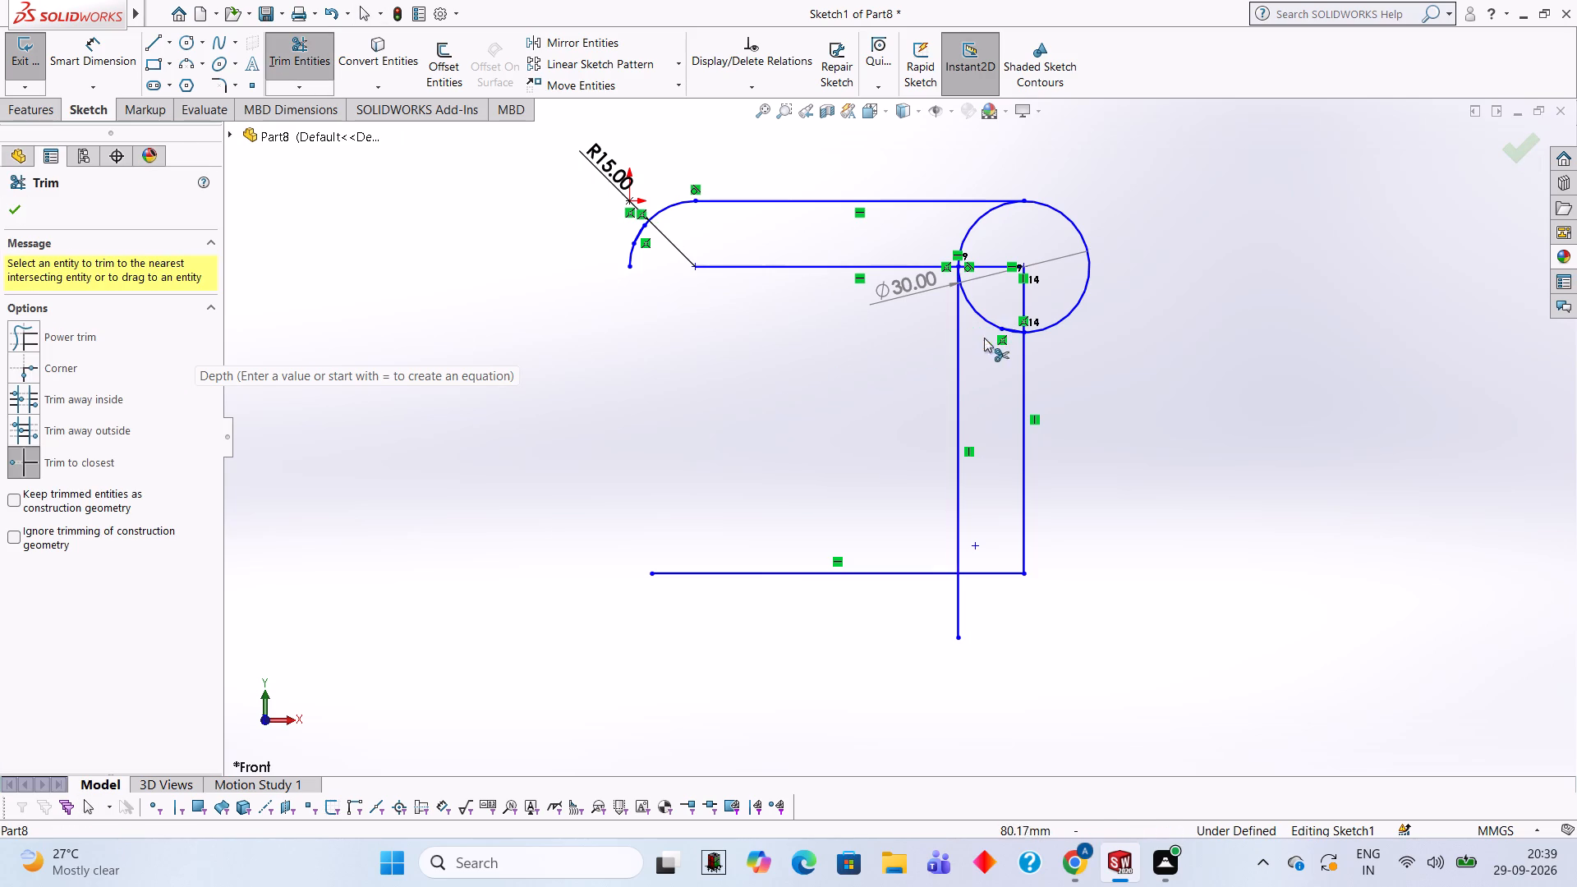
{"action": "scroll", "coordinate": [1010, 329], "scroll_direction": "down", "scroll_amount": 11}
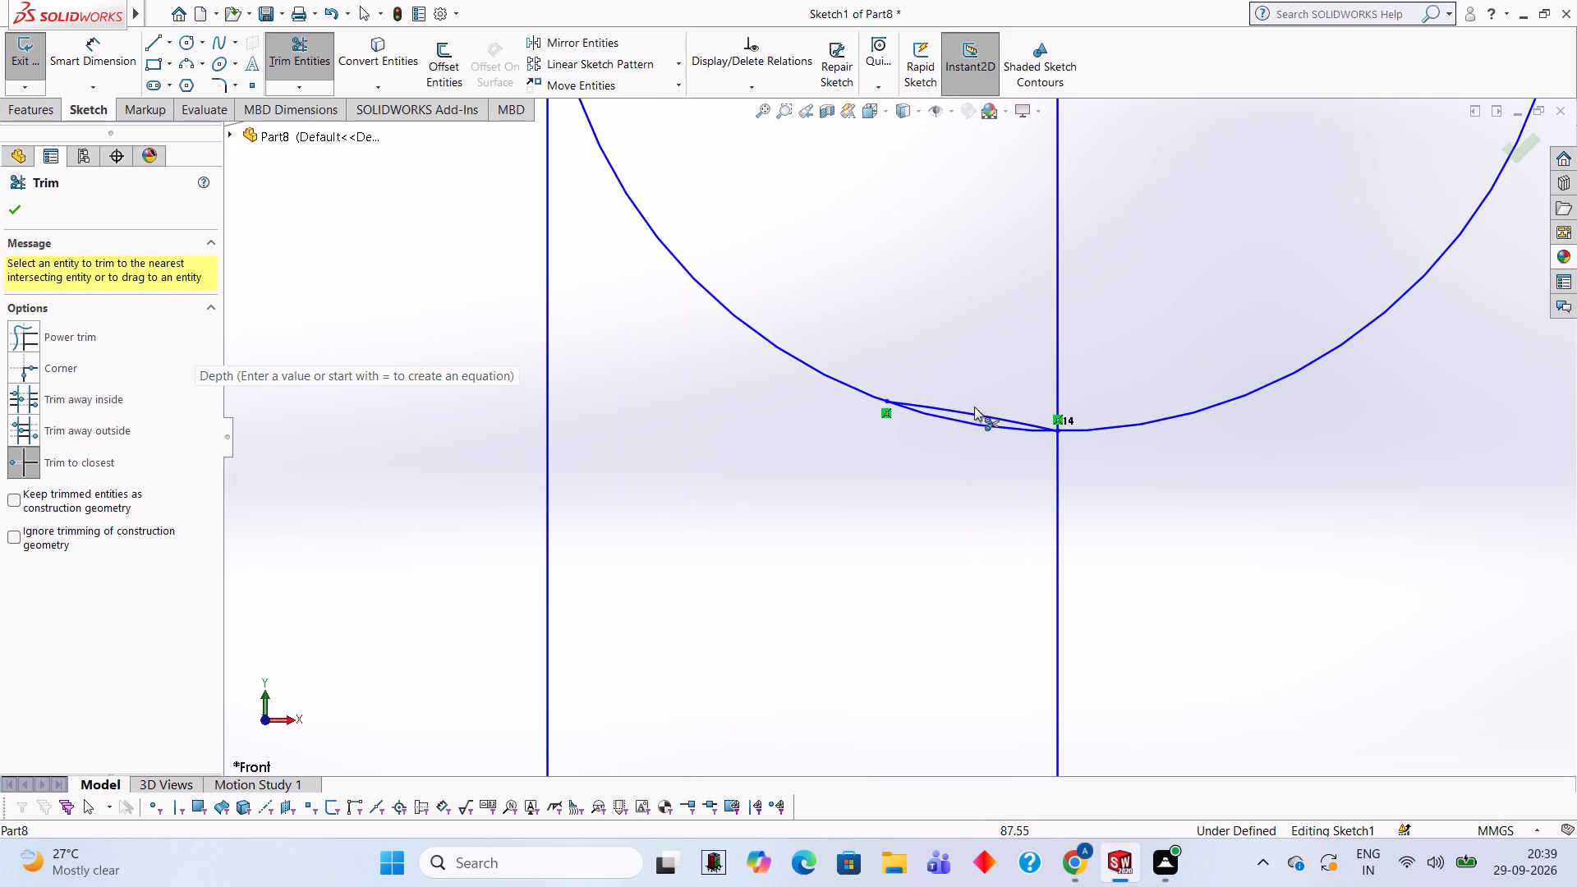
{"action": "left_click", "coordinate": [969, 411]}
{"action": "scroll", "coordinate": [965, 385], "scroll_direction": "up", "scroll_amount": 8}
{"action": "scroll", "coordinate": [794, 351], "scroll_direction": "up", "scroll_amount": 4}
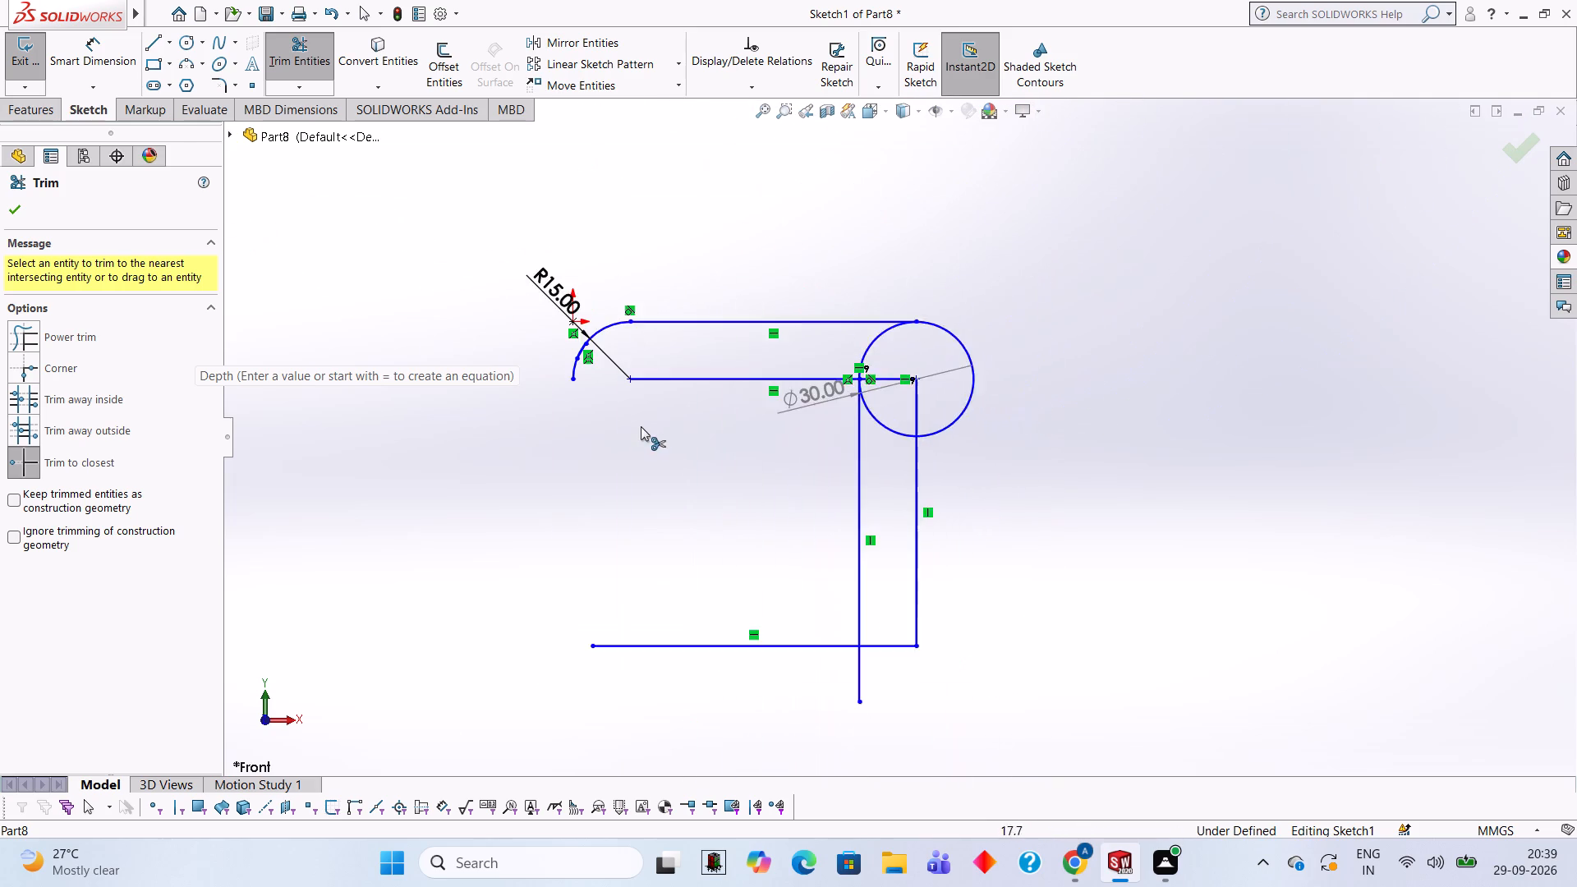
{"action": "scroll", "coordinate": [641, 429], "scroll_direction": "down", "scroll_amount": 1}
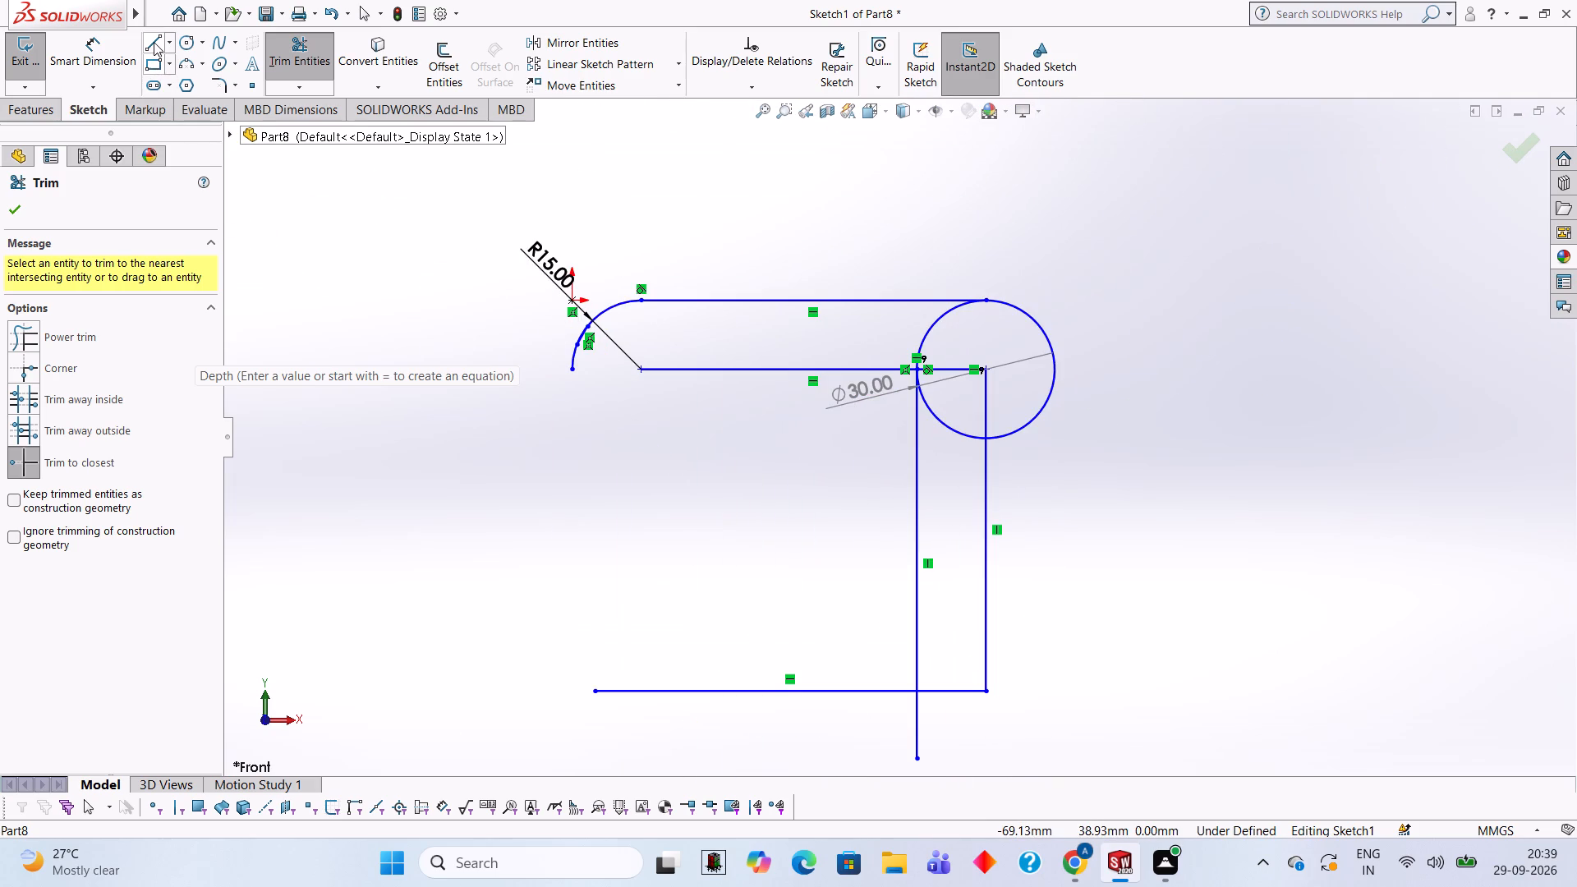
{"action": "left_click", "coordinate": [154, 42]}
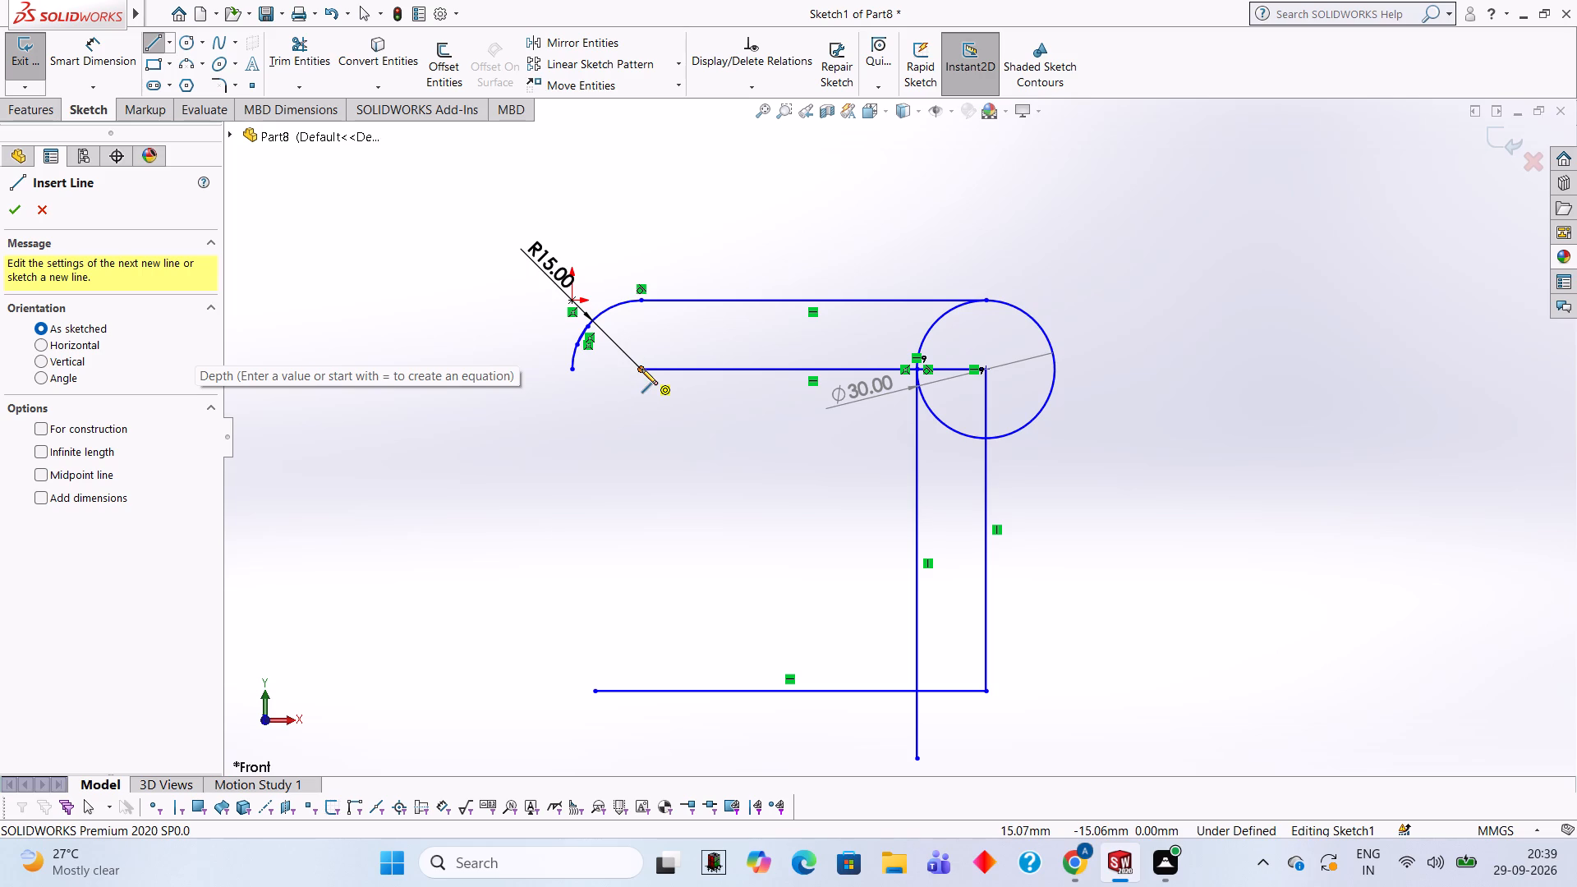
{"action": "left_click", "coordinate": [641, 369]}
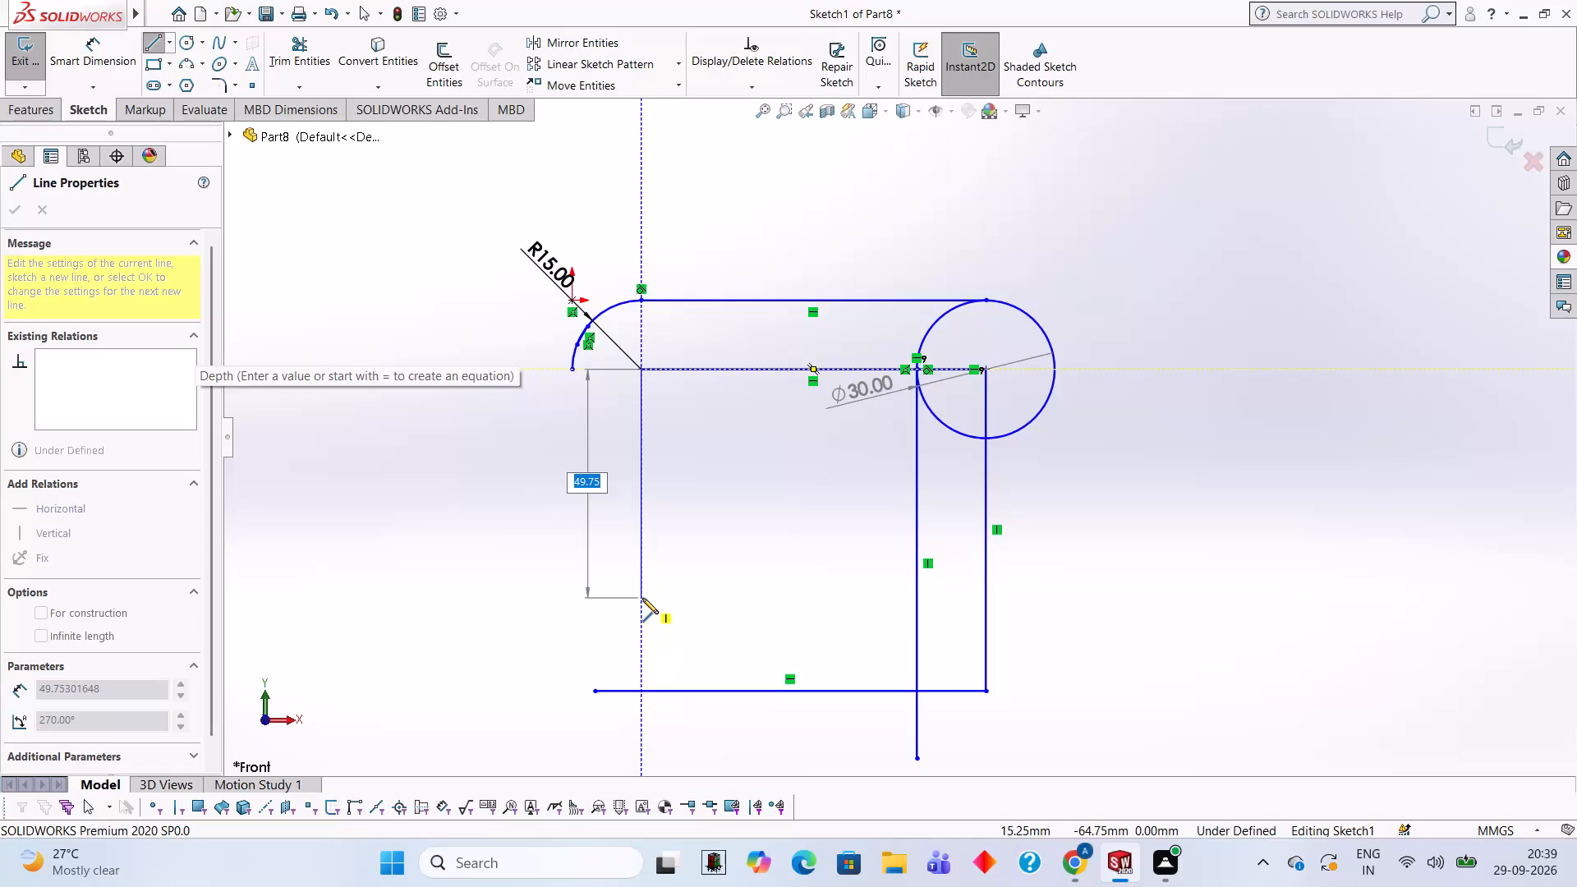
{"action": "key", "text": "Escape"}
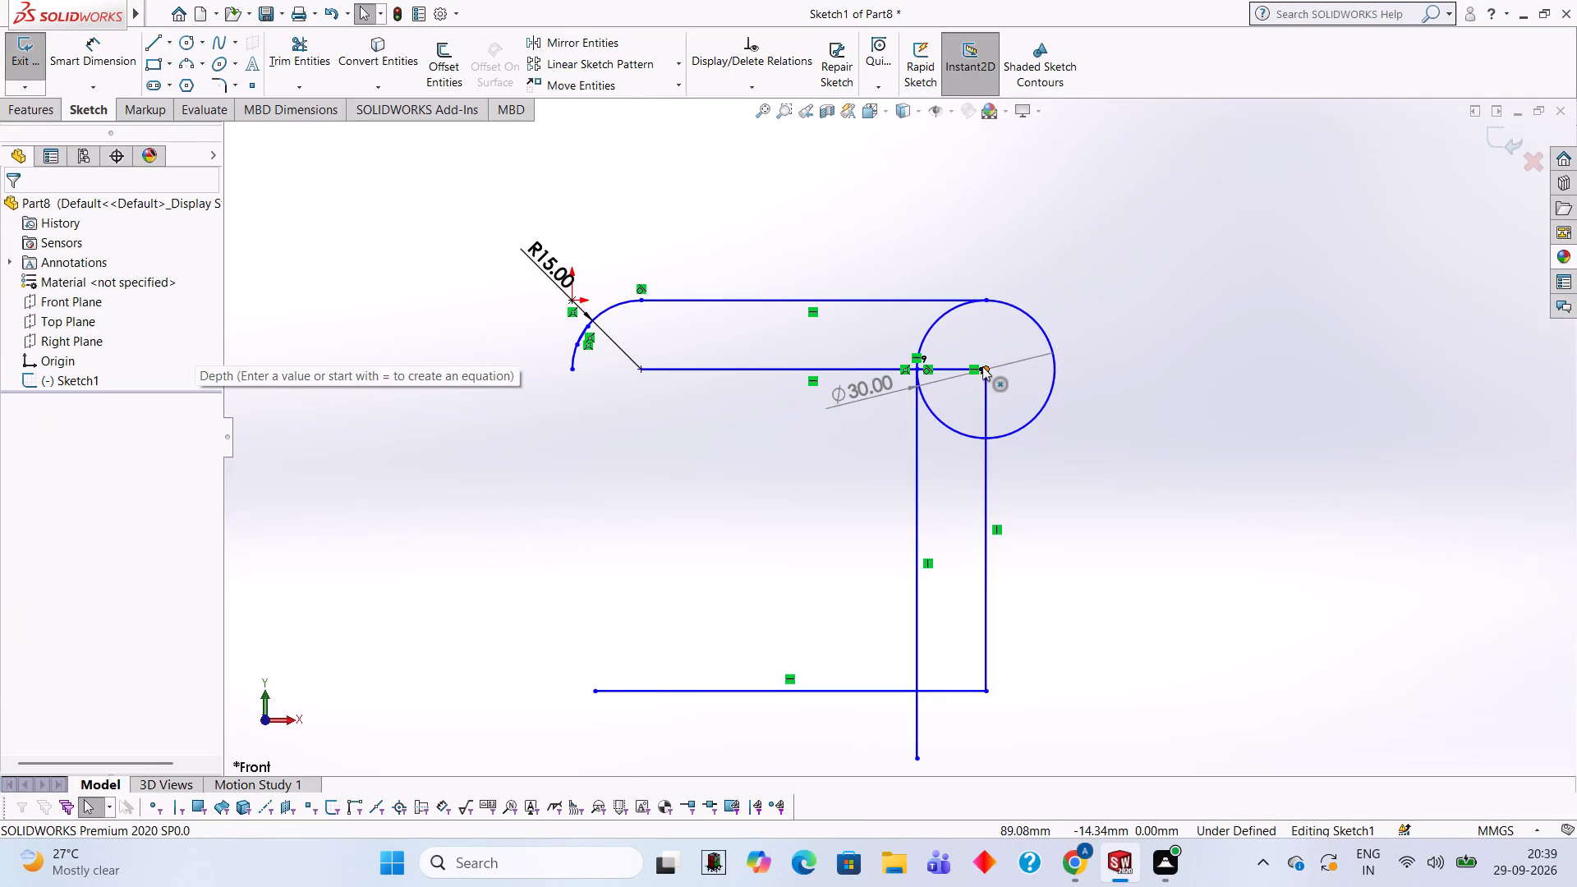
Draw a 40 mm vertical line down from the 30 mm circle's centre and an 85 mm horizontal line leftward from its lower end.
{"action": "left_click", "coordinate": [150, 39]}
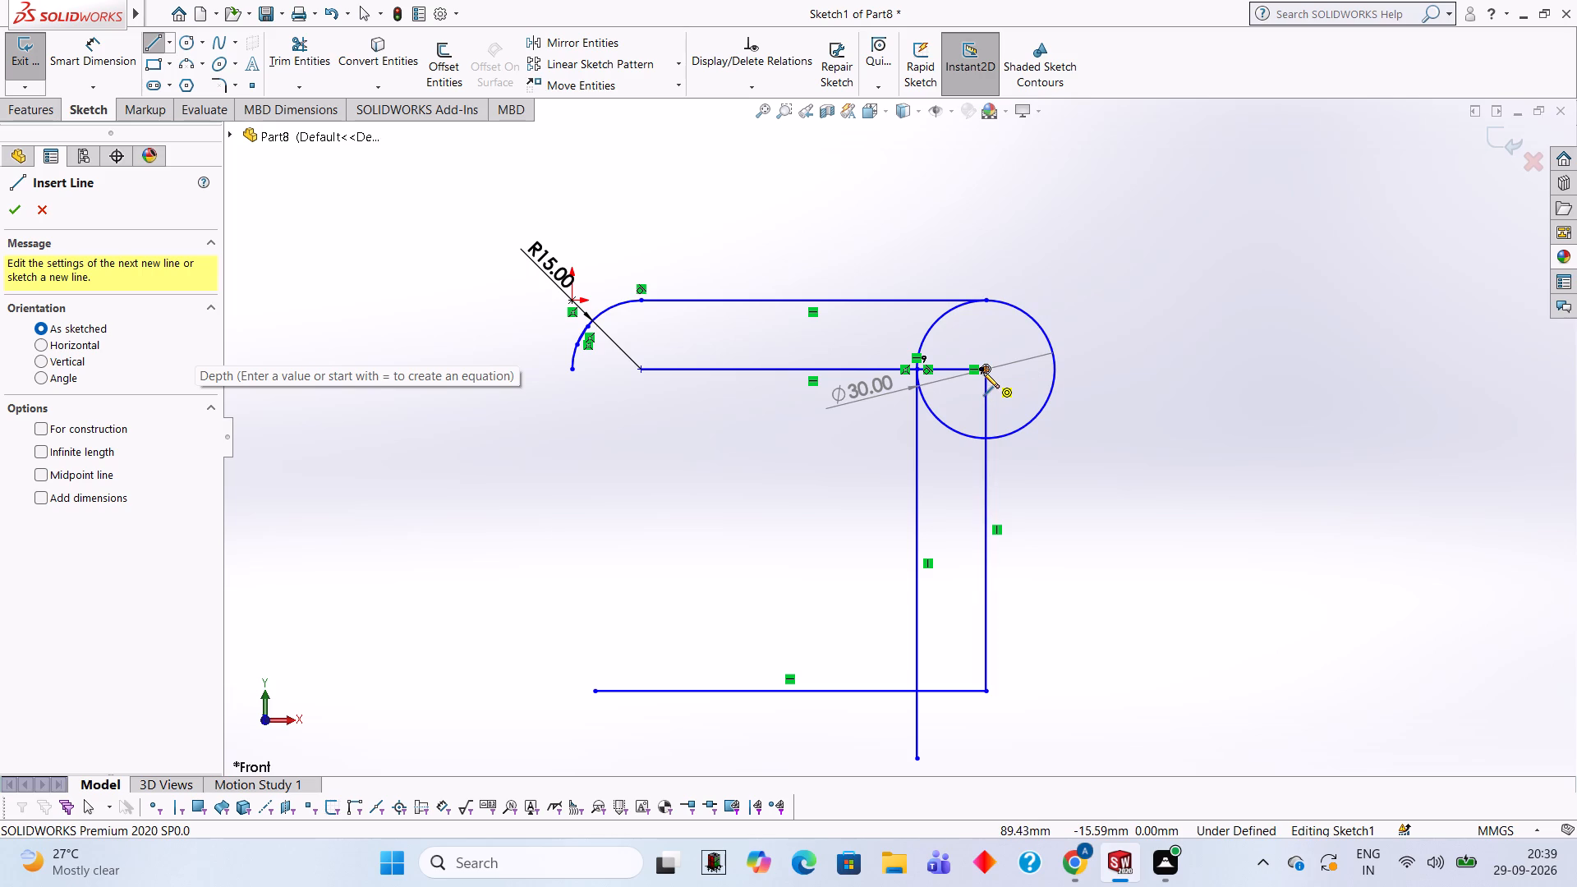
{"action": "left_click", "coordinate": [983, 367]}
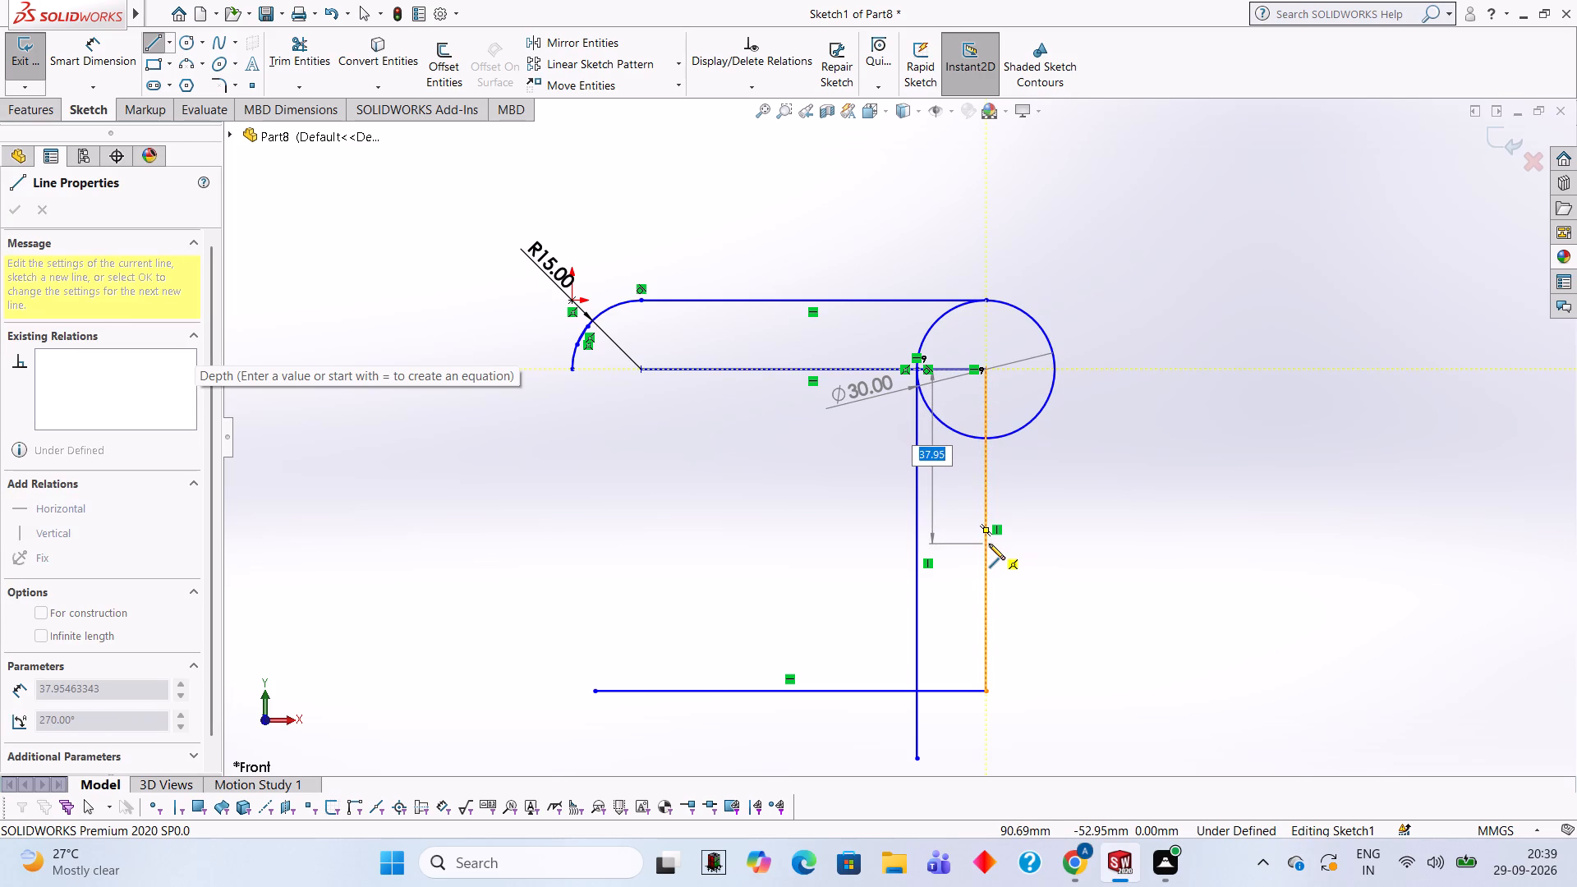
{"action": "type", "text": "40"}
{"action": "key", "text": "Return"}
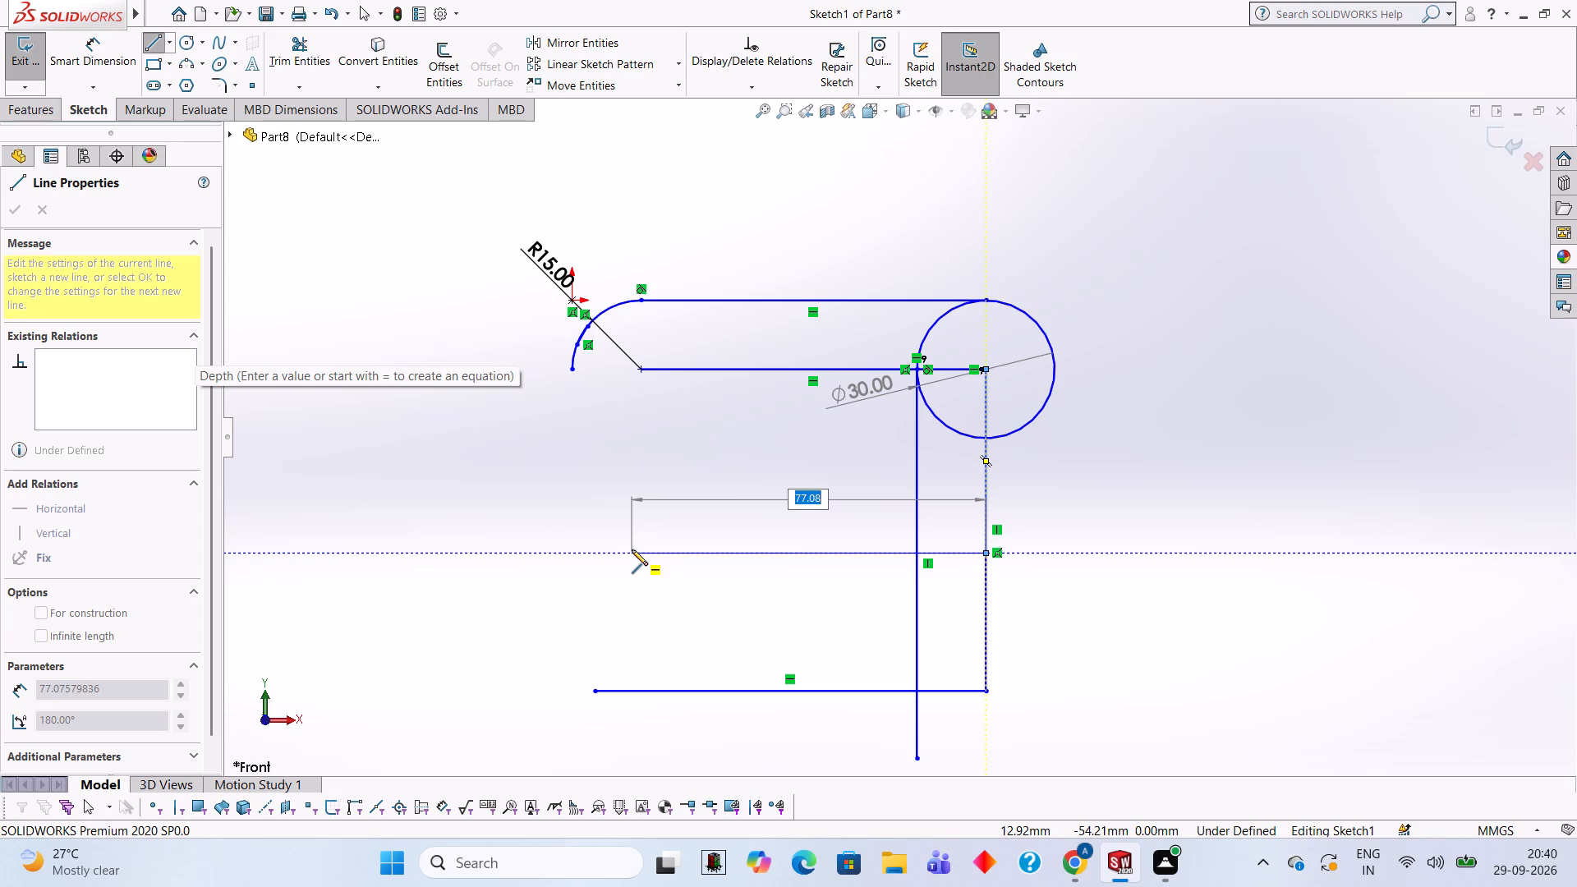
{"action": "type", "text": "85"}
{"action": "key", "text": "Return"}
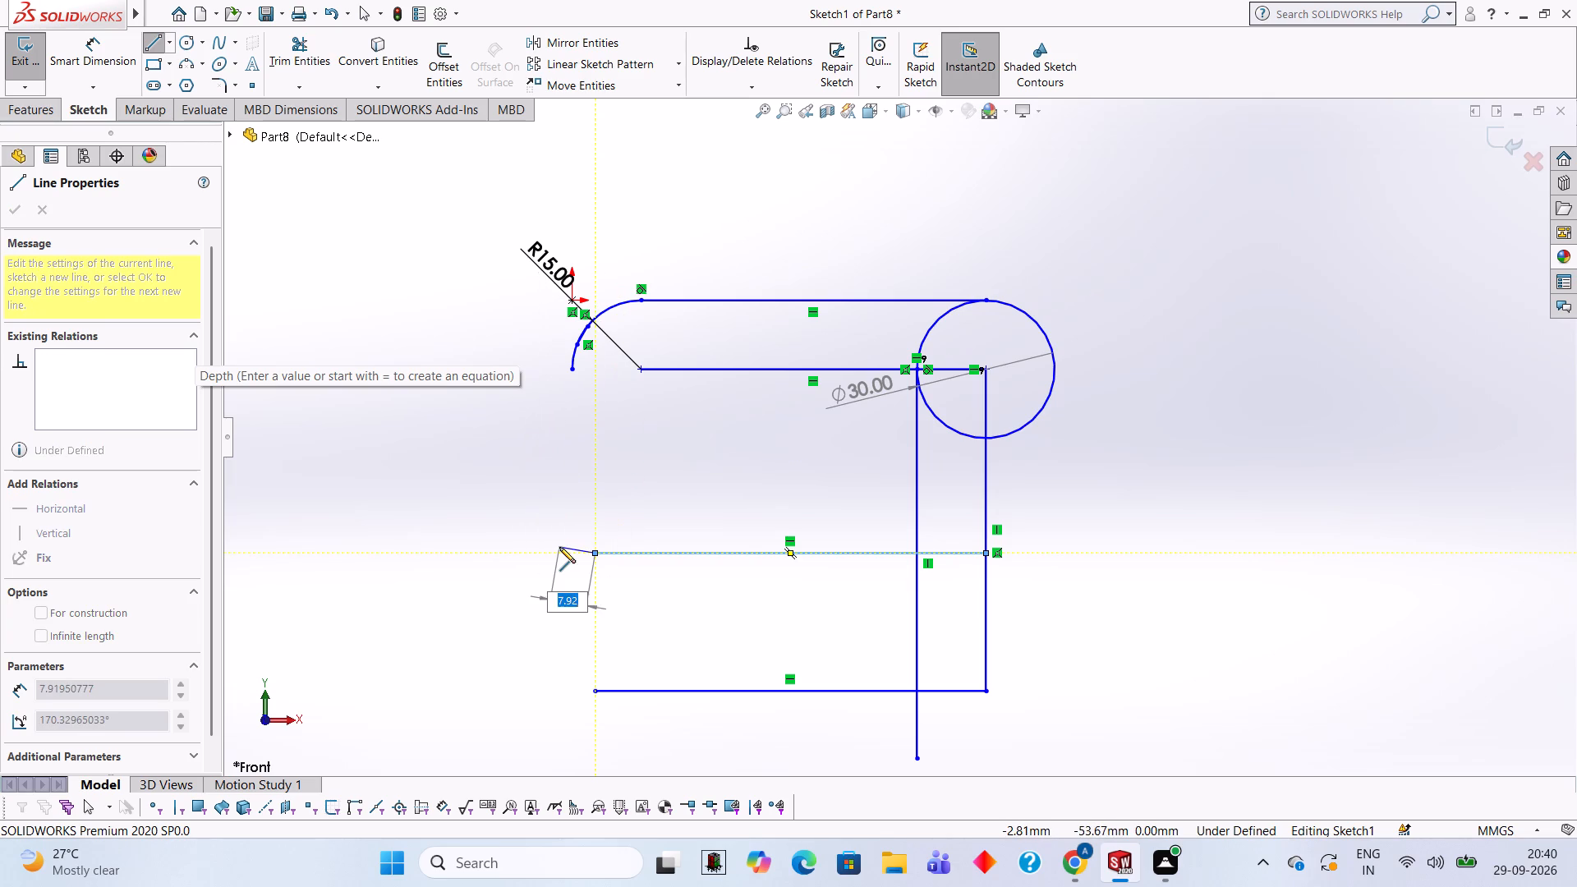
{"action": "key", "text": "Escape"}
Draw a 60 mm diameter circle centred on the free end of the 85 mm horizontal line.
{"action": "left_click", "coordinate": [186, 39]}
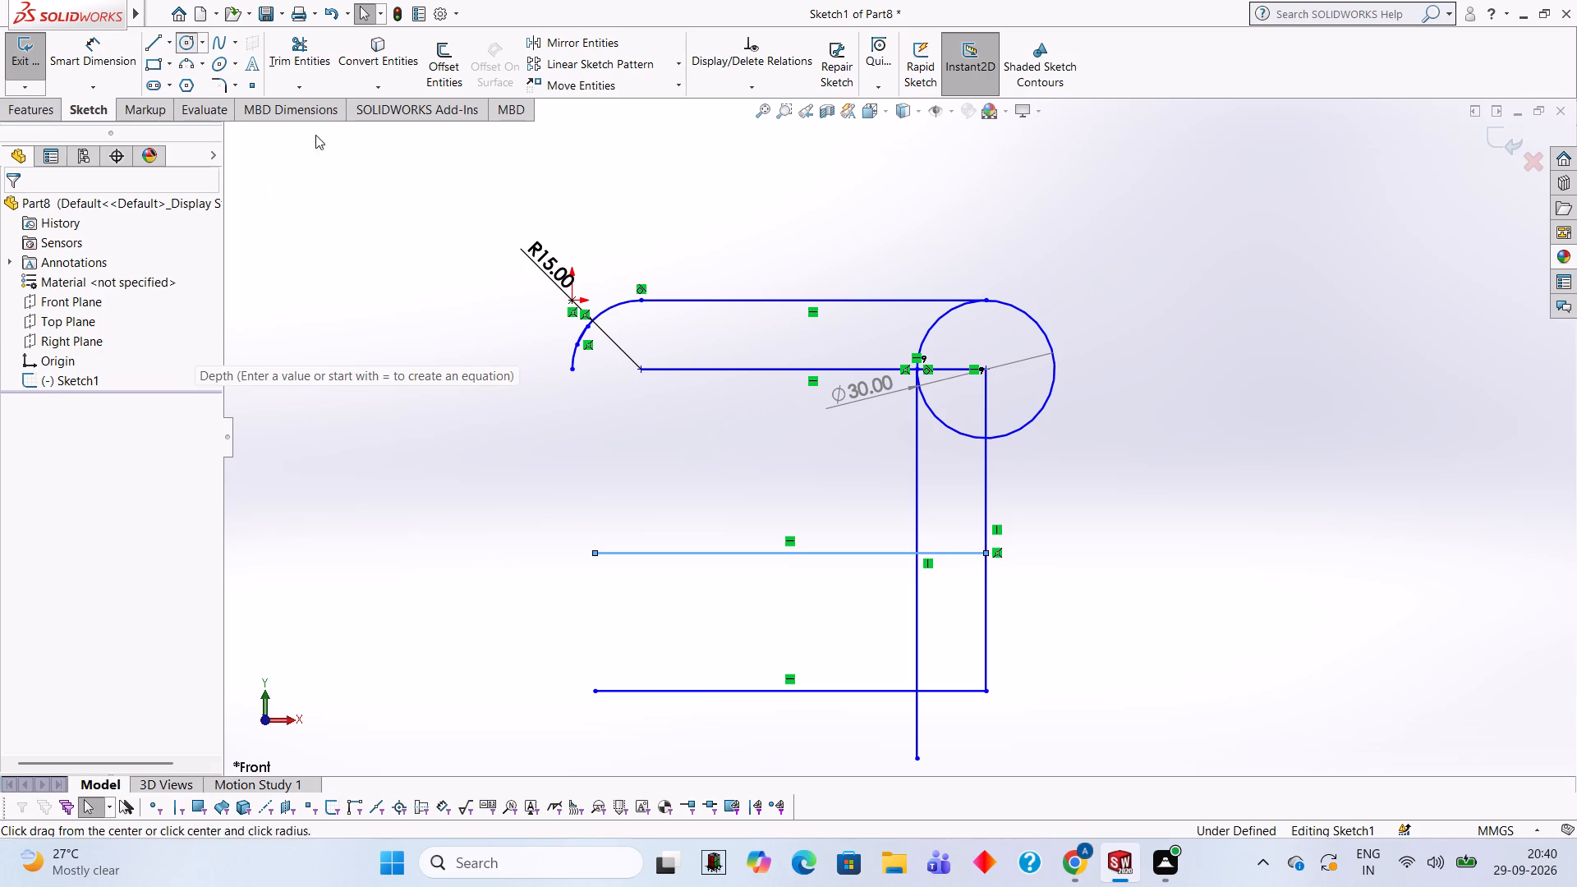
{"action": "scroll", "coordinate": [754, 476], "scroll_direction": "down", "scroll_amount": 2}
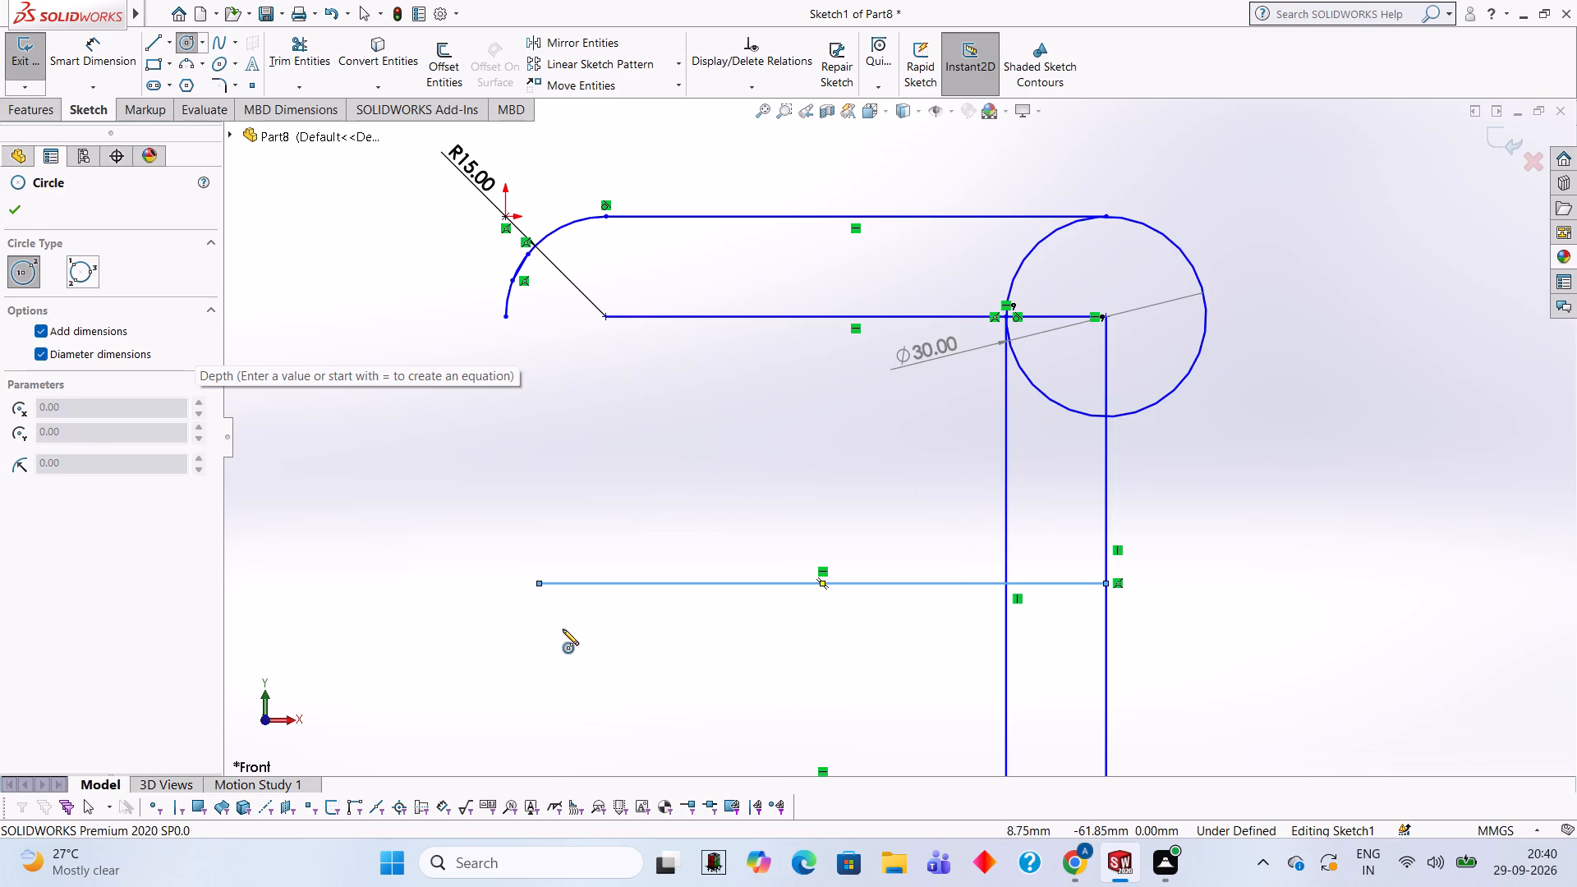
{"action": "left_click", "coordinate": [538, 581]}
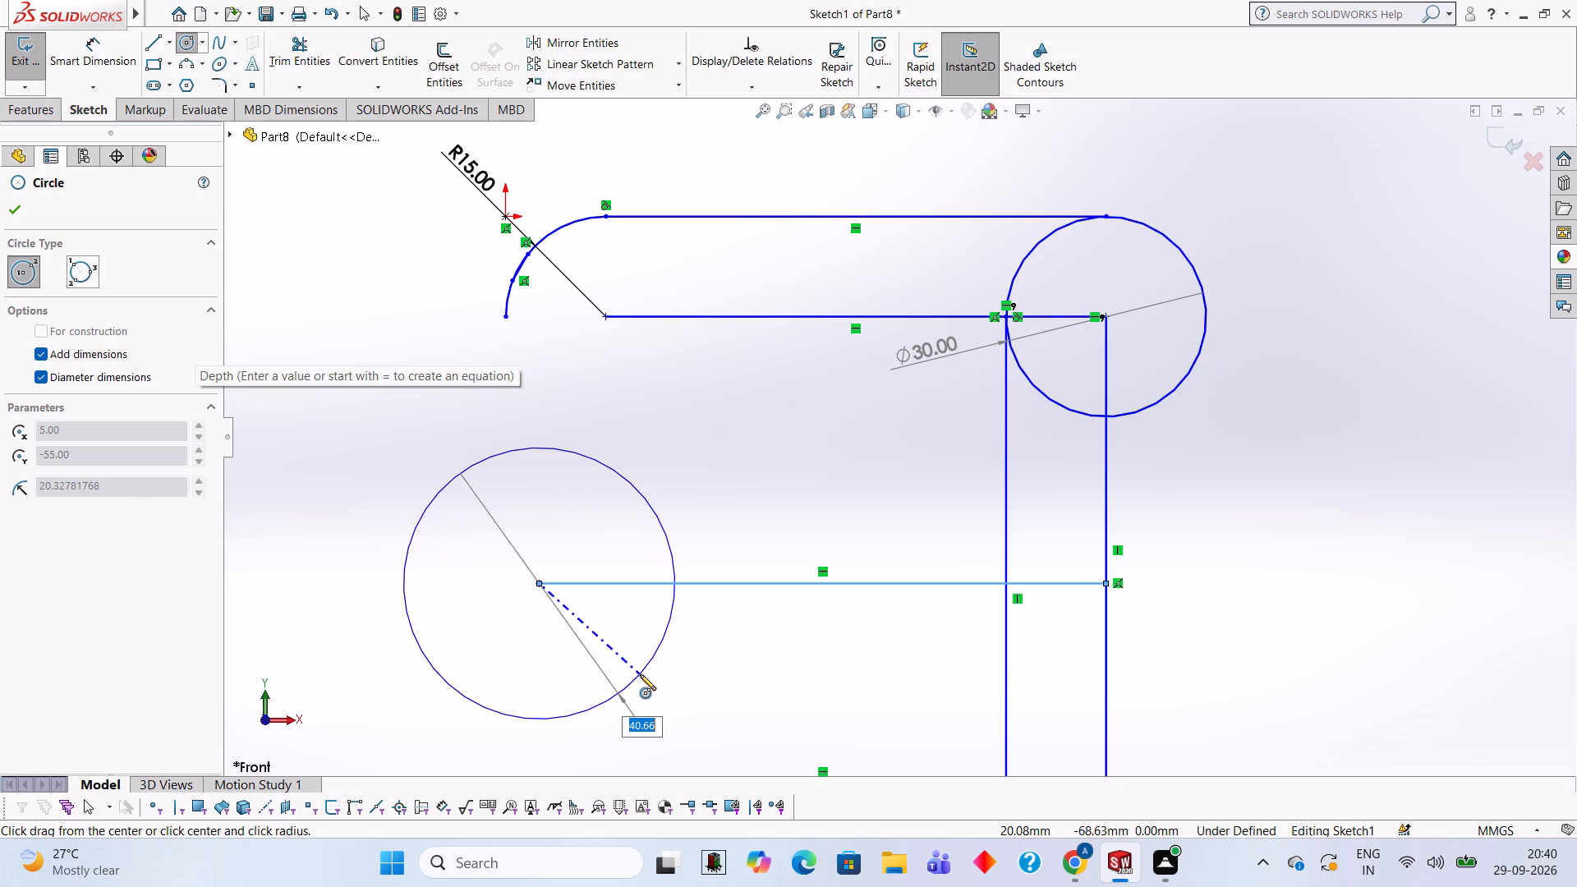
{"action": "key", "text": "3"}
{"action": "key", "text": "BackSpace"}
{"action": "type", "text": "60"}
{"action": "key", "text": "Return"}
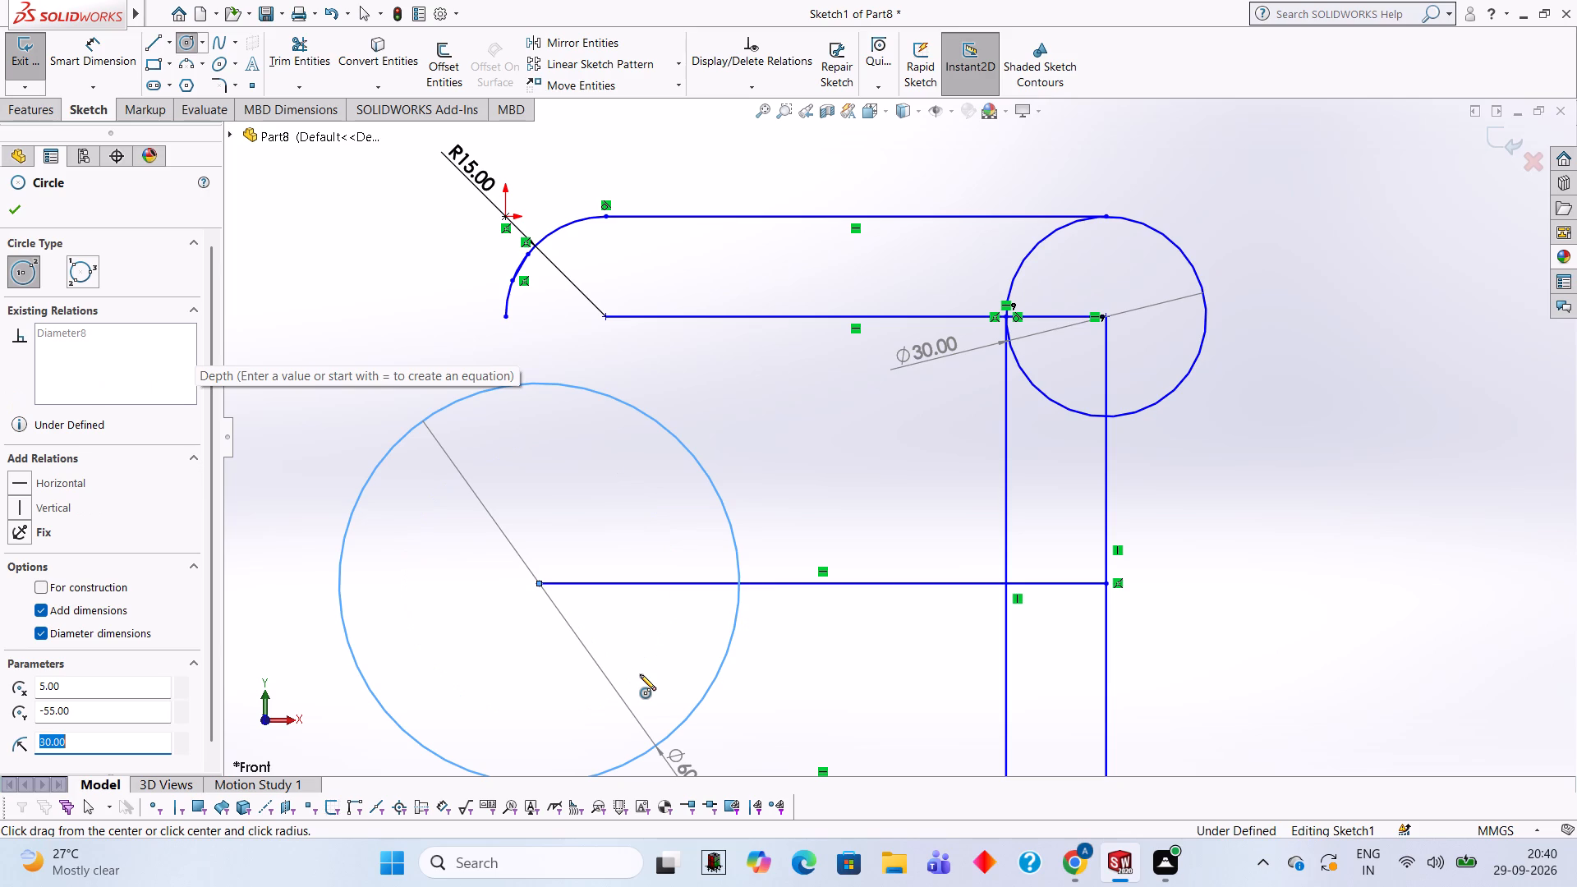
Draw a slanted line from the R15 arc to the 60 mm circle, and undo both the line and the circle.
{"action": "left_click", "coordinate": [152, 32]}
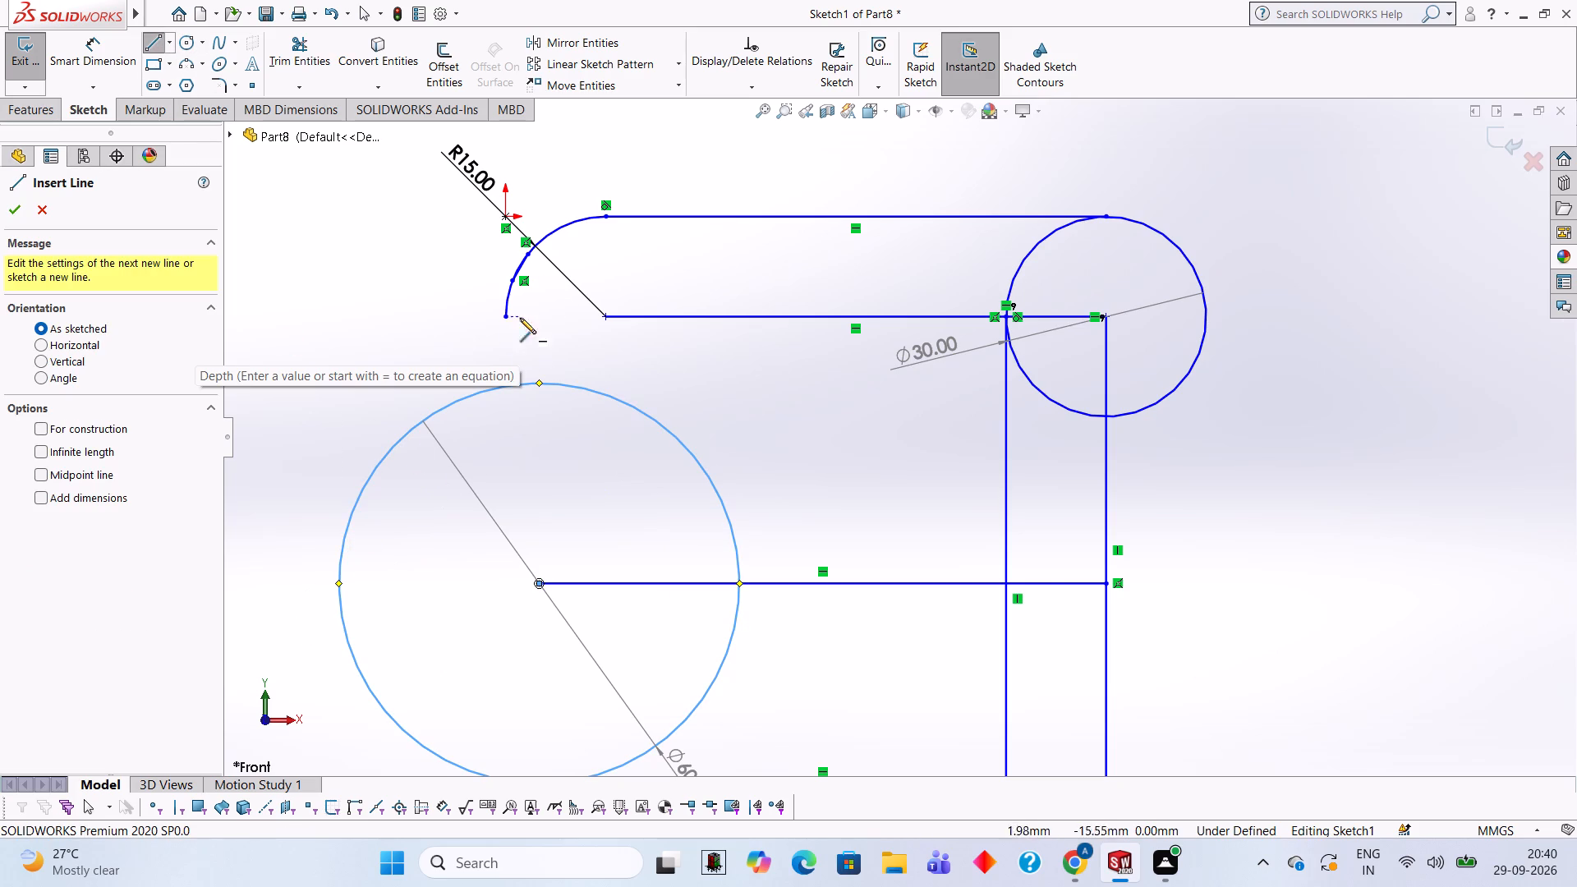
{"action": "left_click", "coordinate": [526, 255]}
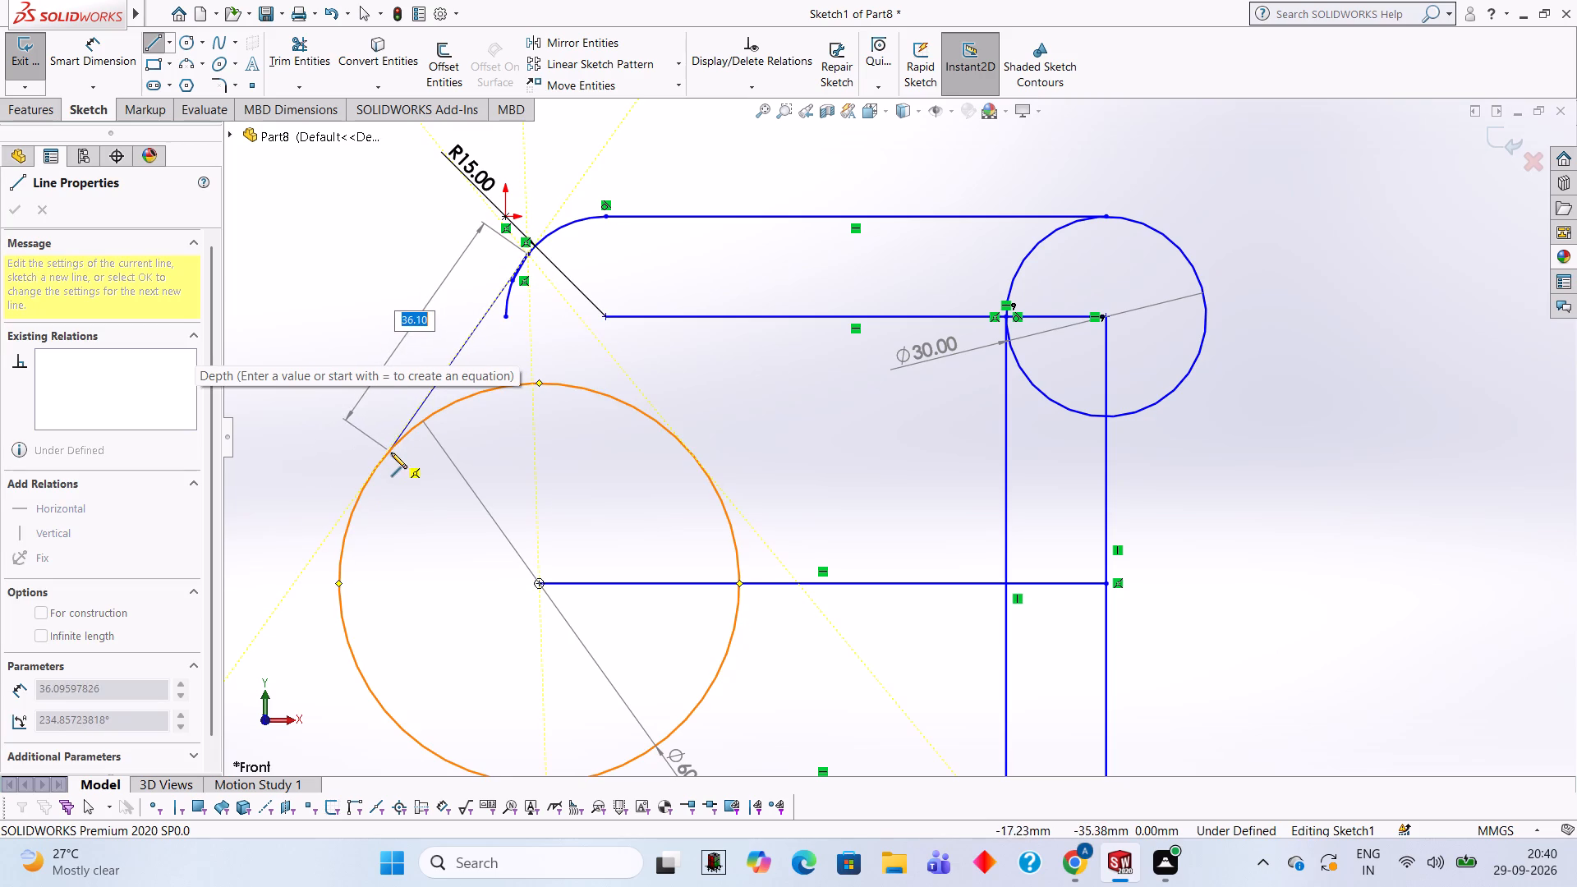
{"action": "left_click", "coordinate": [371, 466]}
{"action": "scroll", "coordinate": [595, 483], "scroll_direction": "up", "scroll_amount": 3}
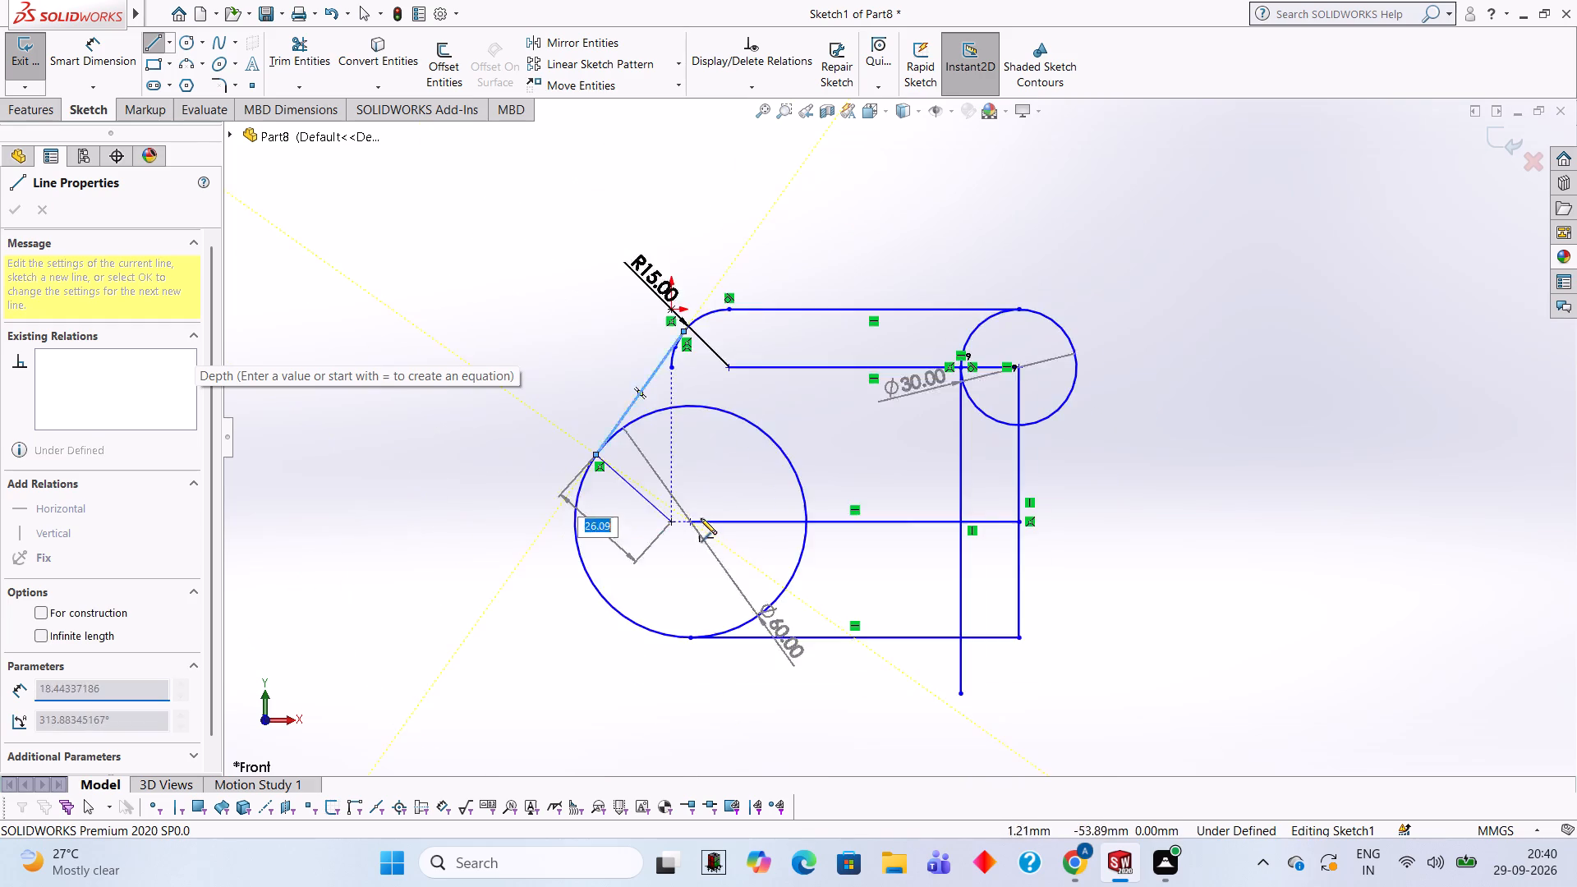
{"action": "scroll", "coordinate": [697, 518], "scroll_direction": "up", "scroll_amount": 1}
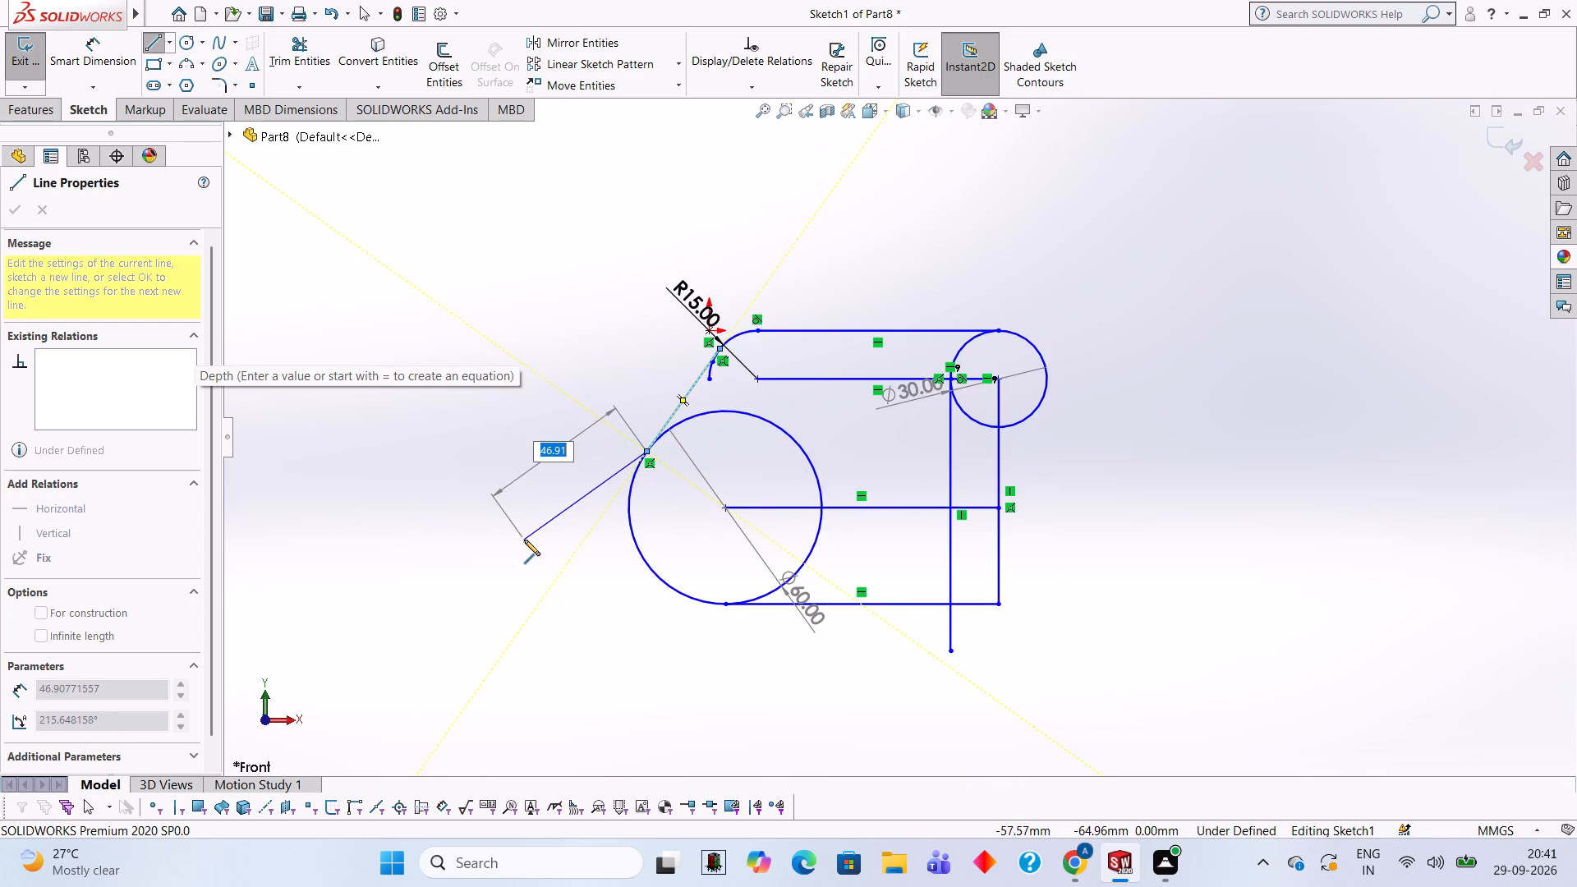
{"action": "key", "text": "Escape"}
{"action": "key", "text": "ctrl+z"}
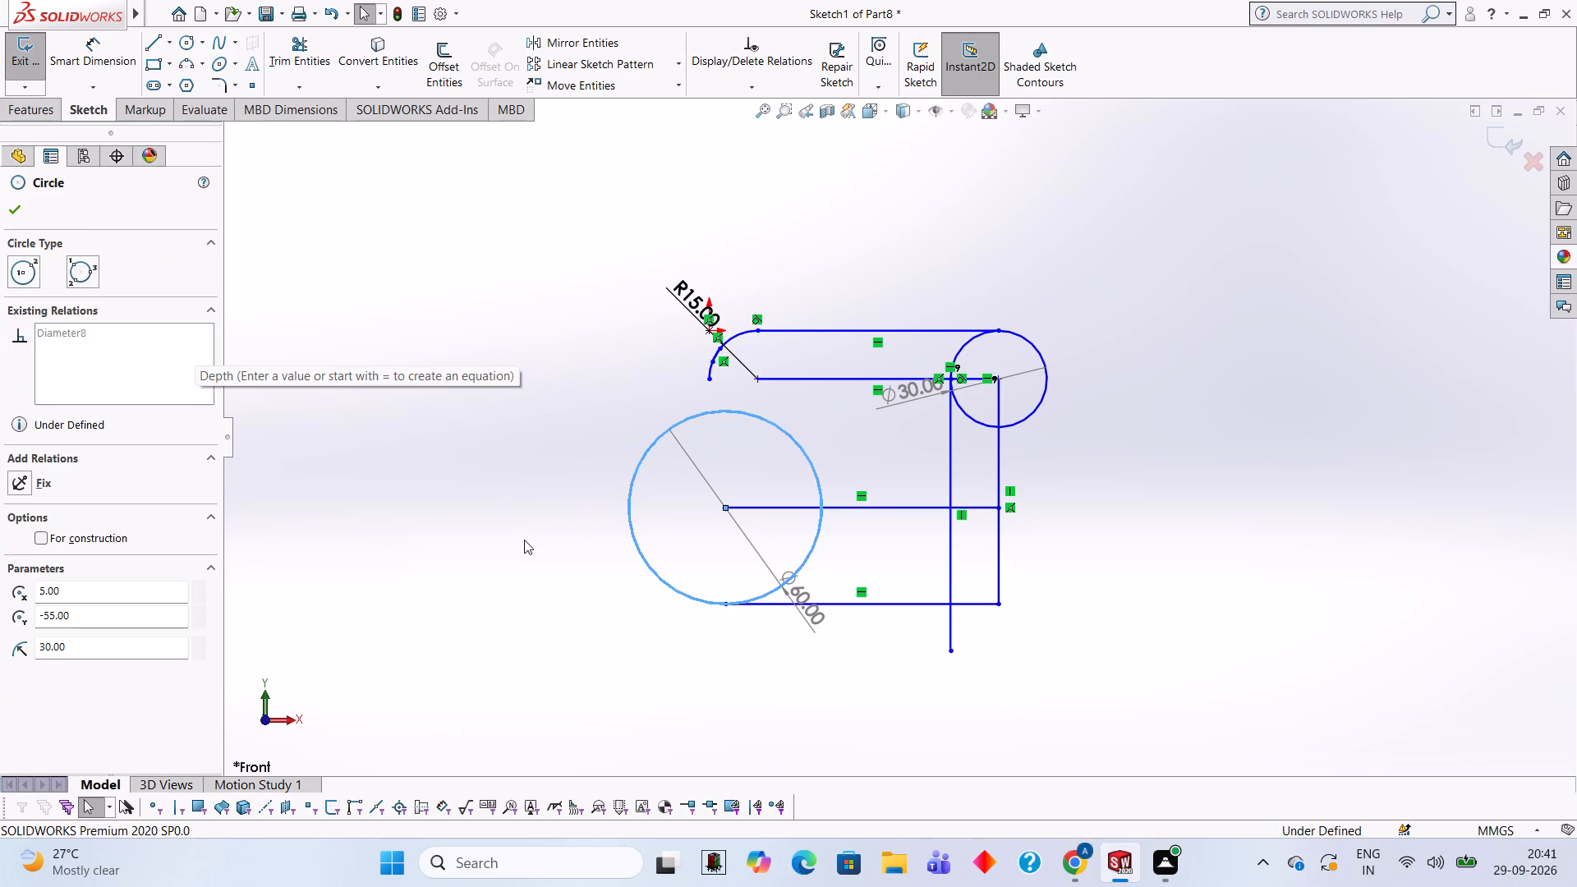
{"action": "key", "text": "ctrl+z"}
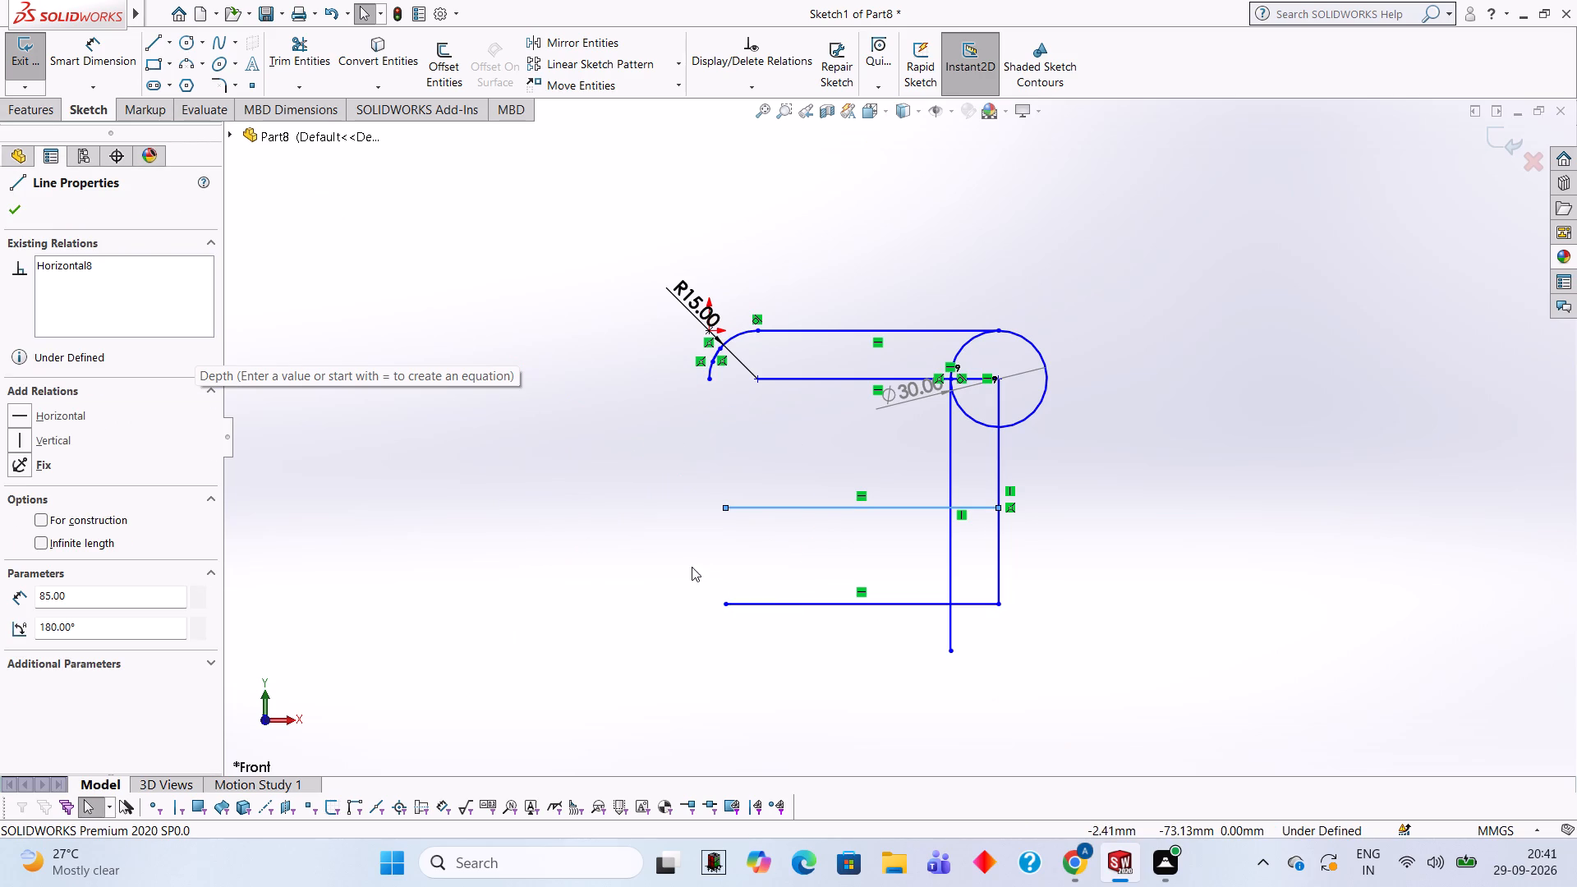
Dimension the top horizontal line's length and set it to 90 mm.
{"action": "left_click", "coordinate": [95, 71]}
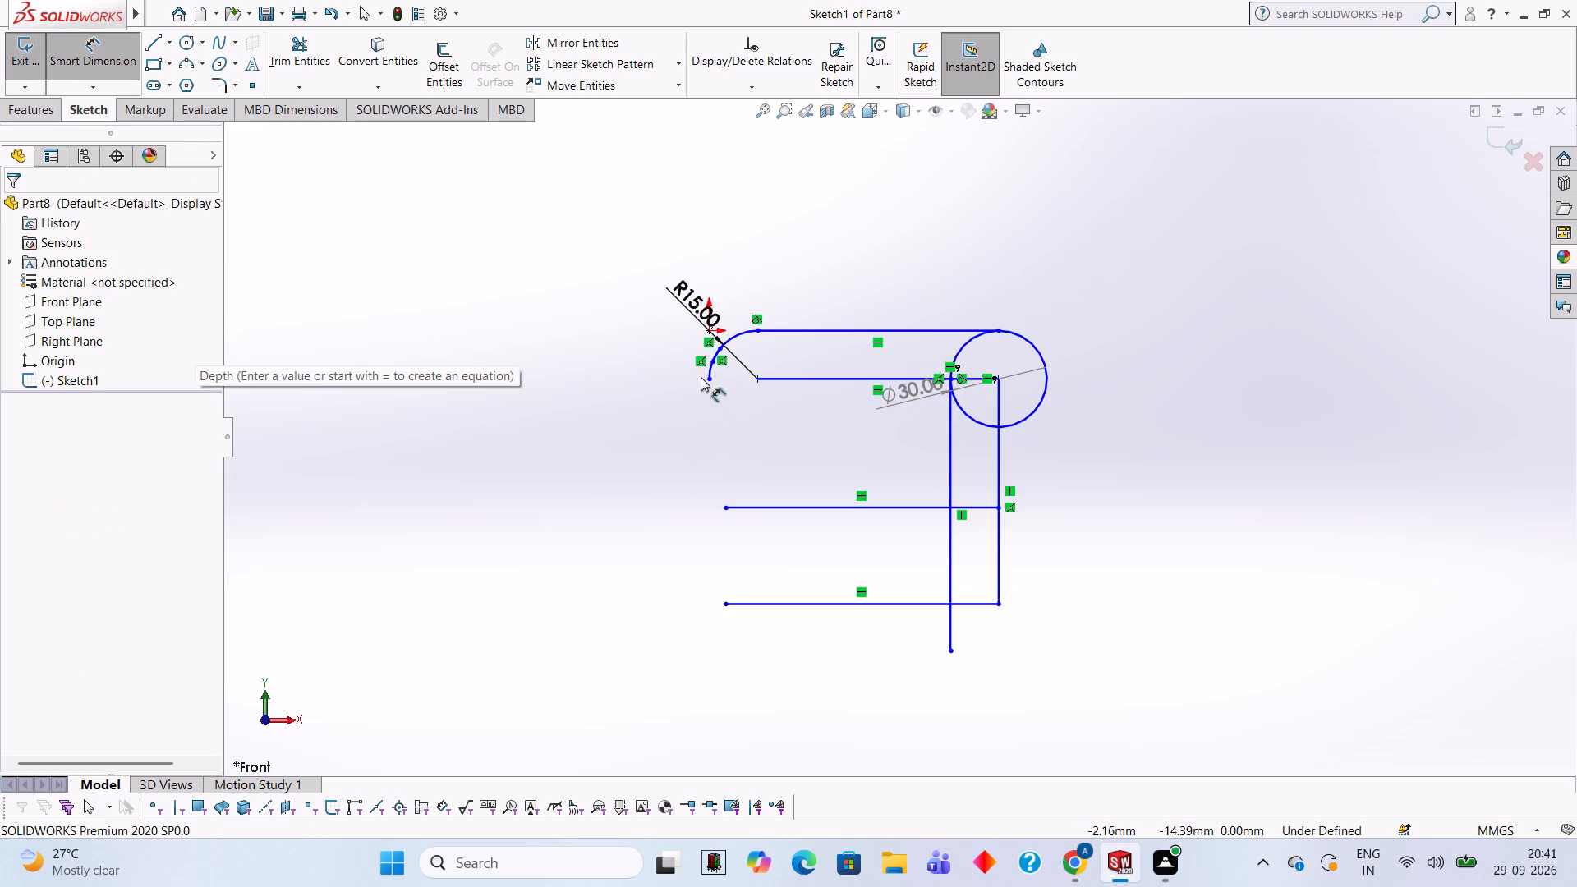
{"action": "left_click", "coordinate": [836, 327]}
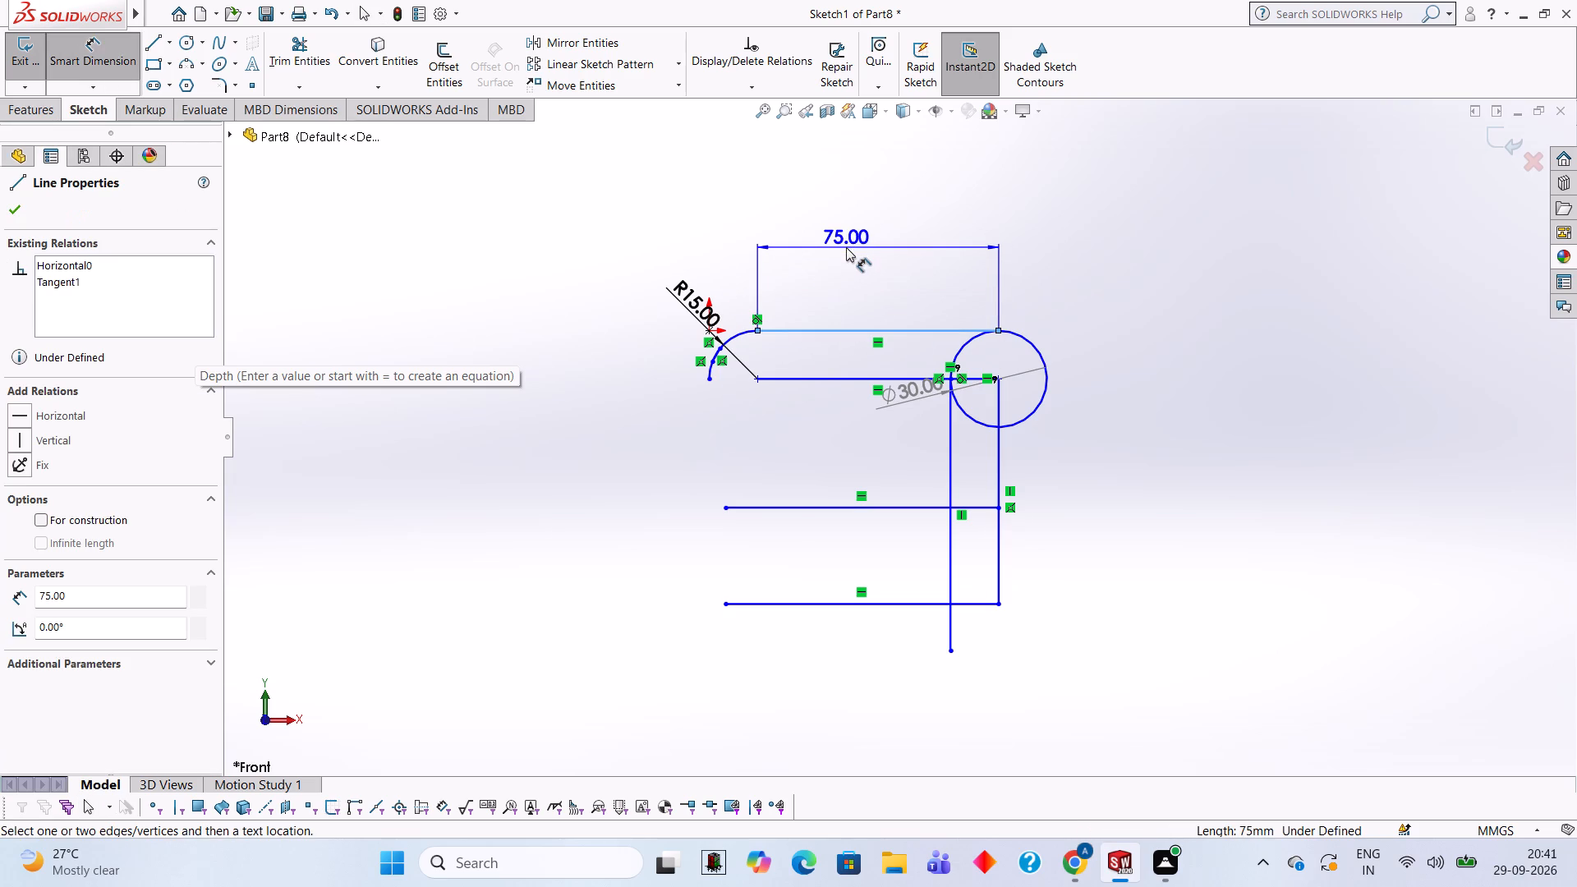
{"action": "key", "text": "Escape"}
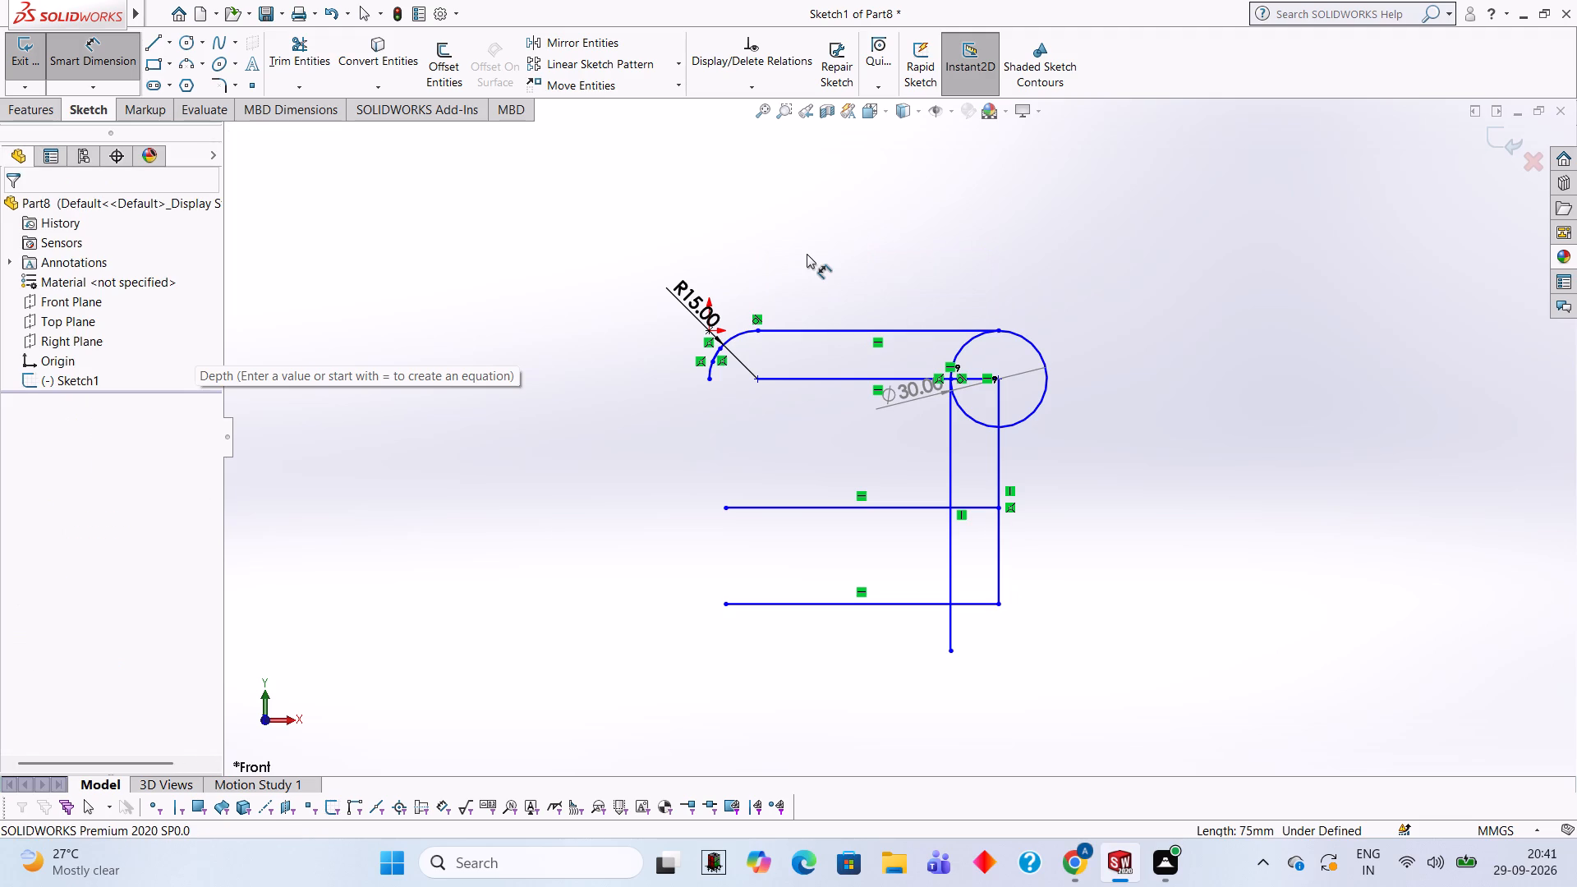
{"action": "left_click", "coordinate": [819, 333]}
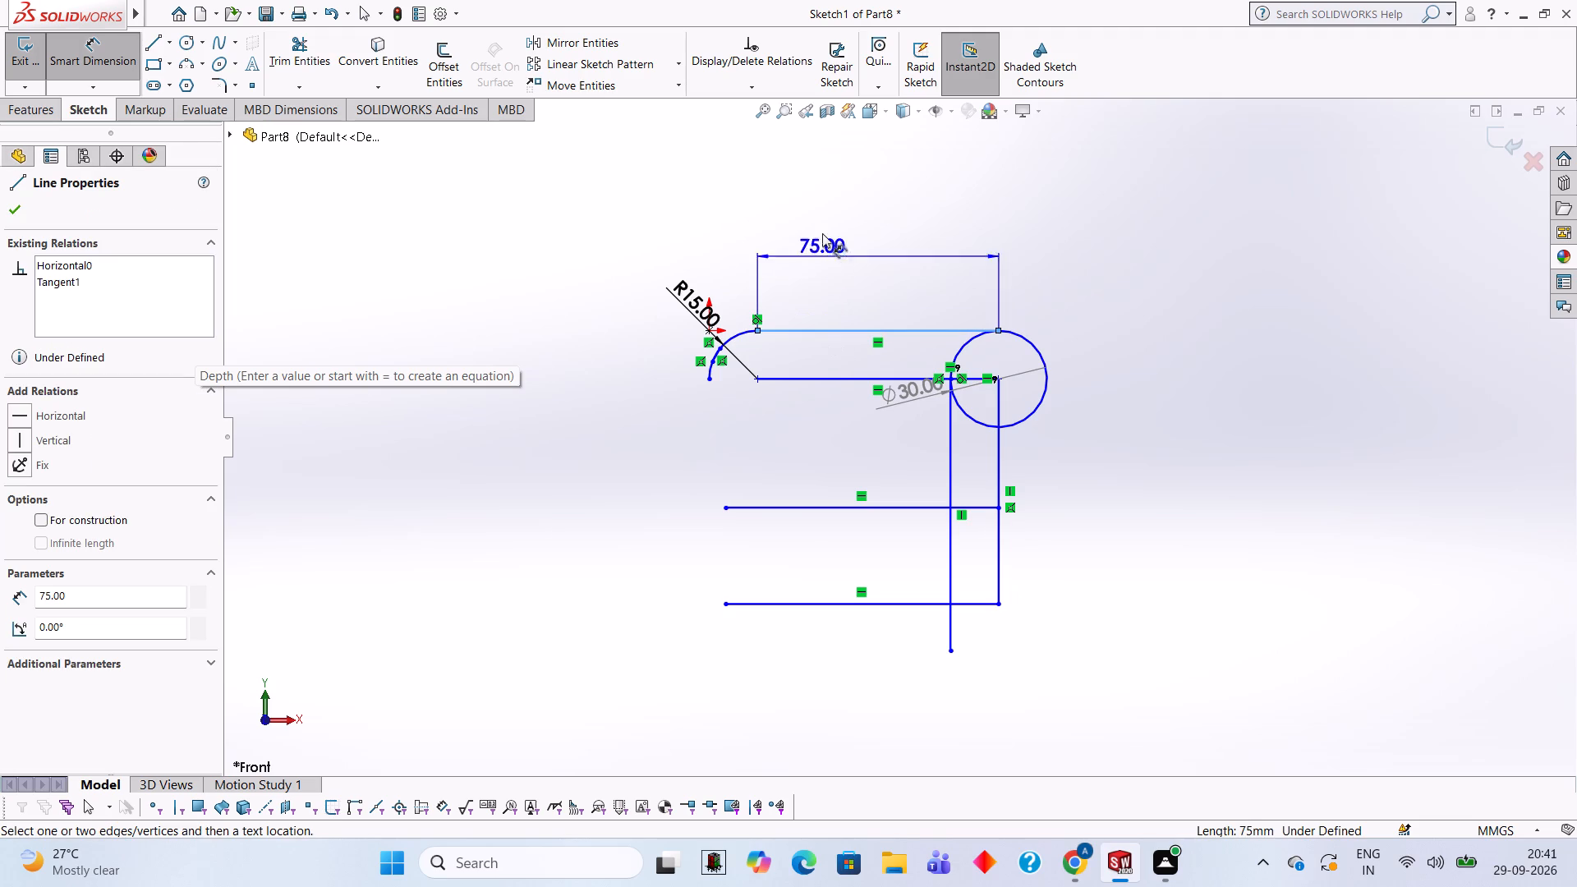
{"action": "left_click", "coordinate": [822, 208]}
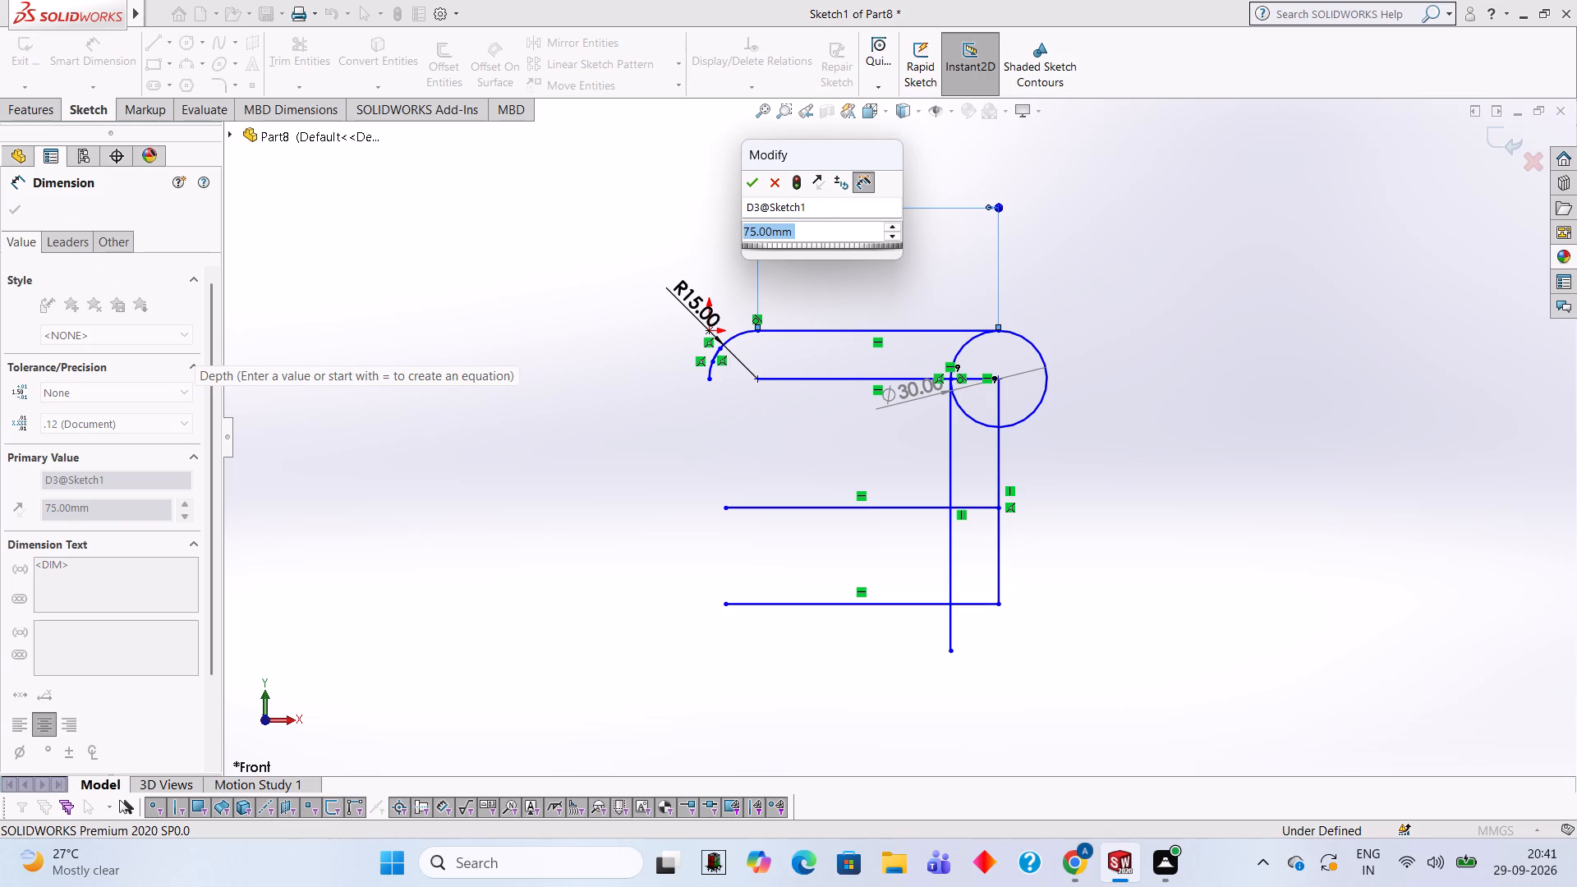
{"action": "type", "text": "90"}
{"action": "key", "text": "Return"}
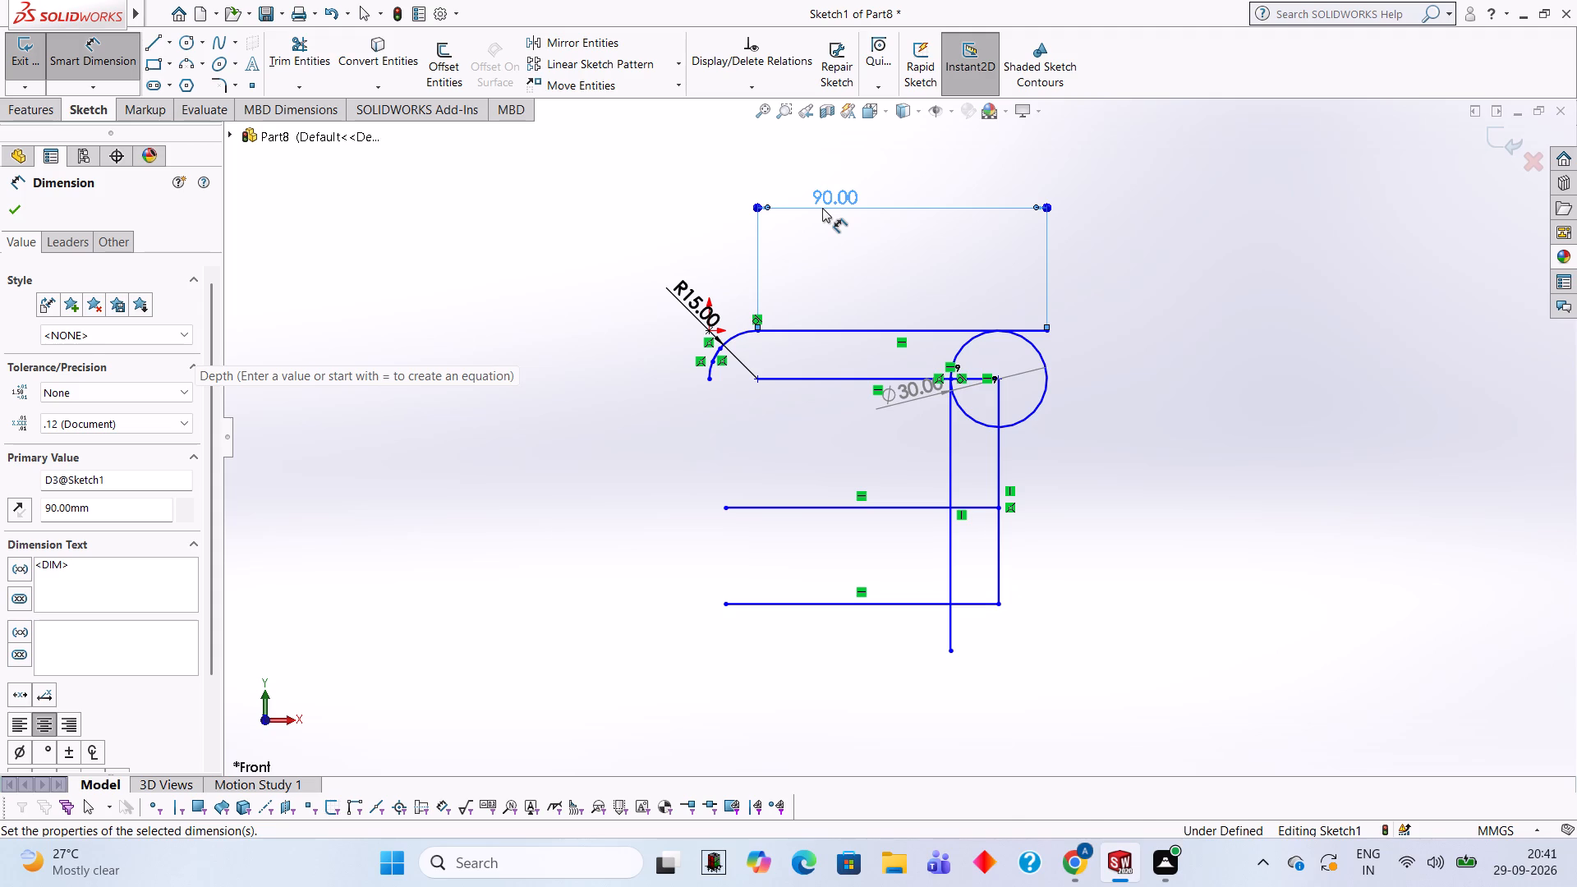
Trim away the 30 mm circle, the horizontal line through its centre and the vertical lines down to the 85 mm line.
{"action": "left_click", "coordinate": [299, 71]}
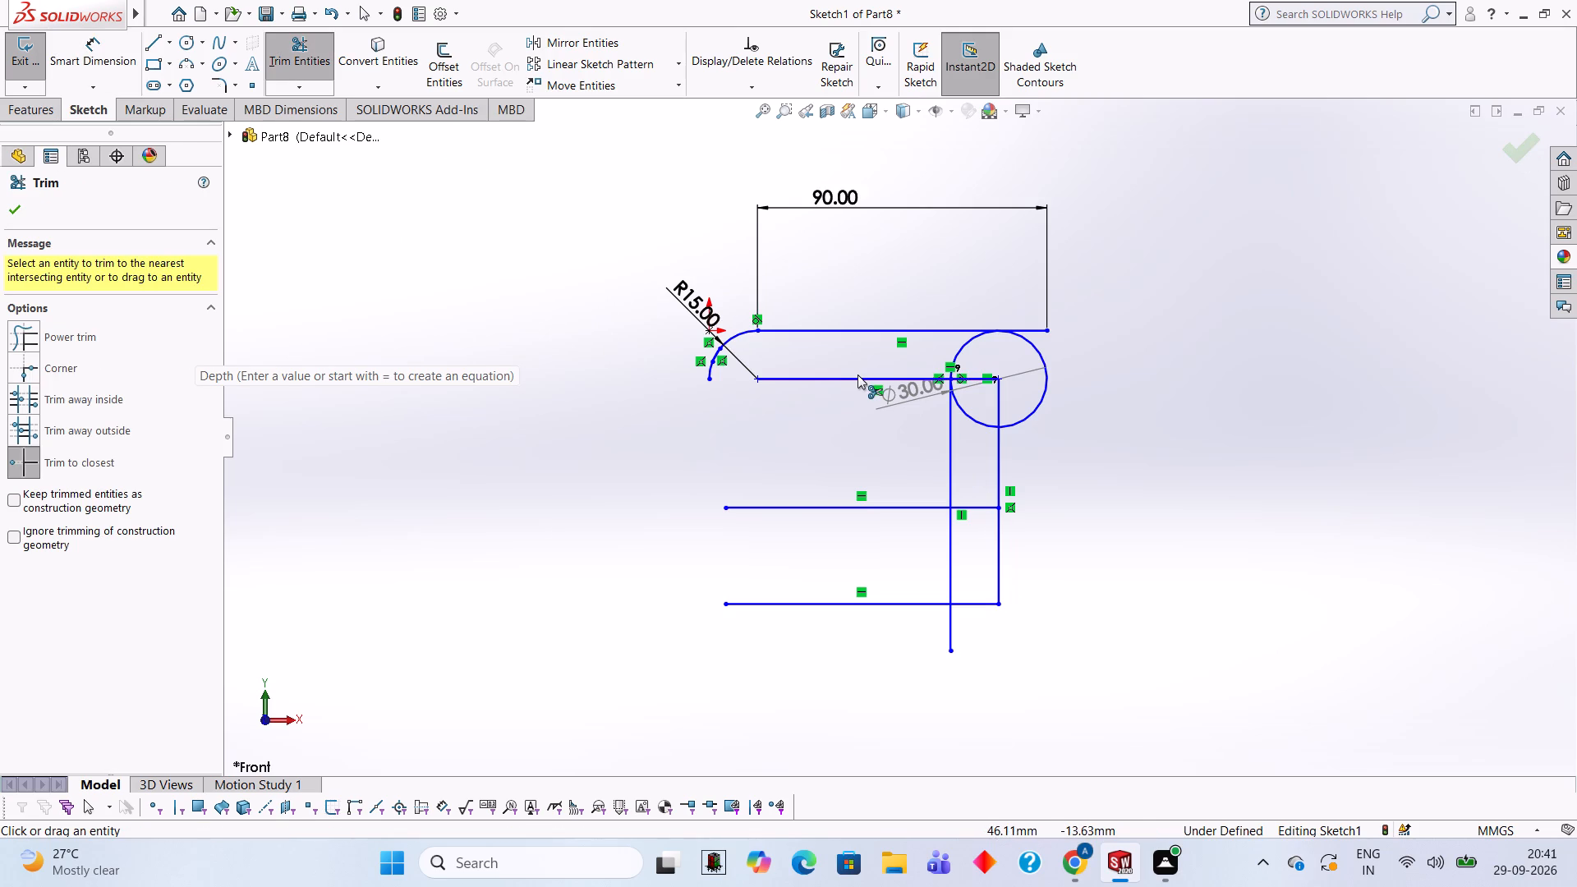
{"action": "left_click", "coordinate": [869, 379]}
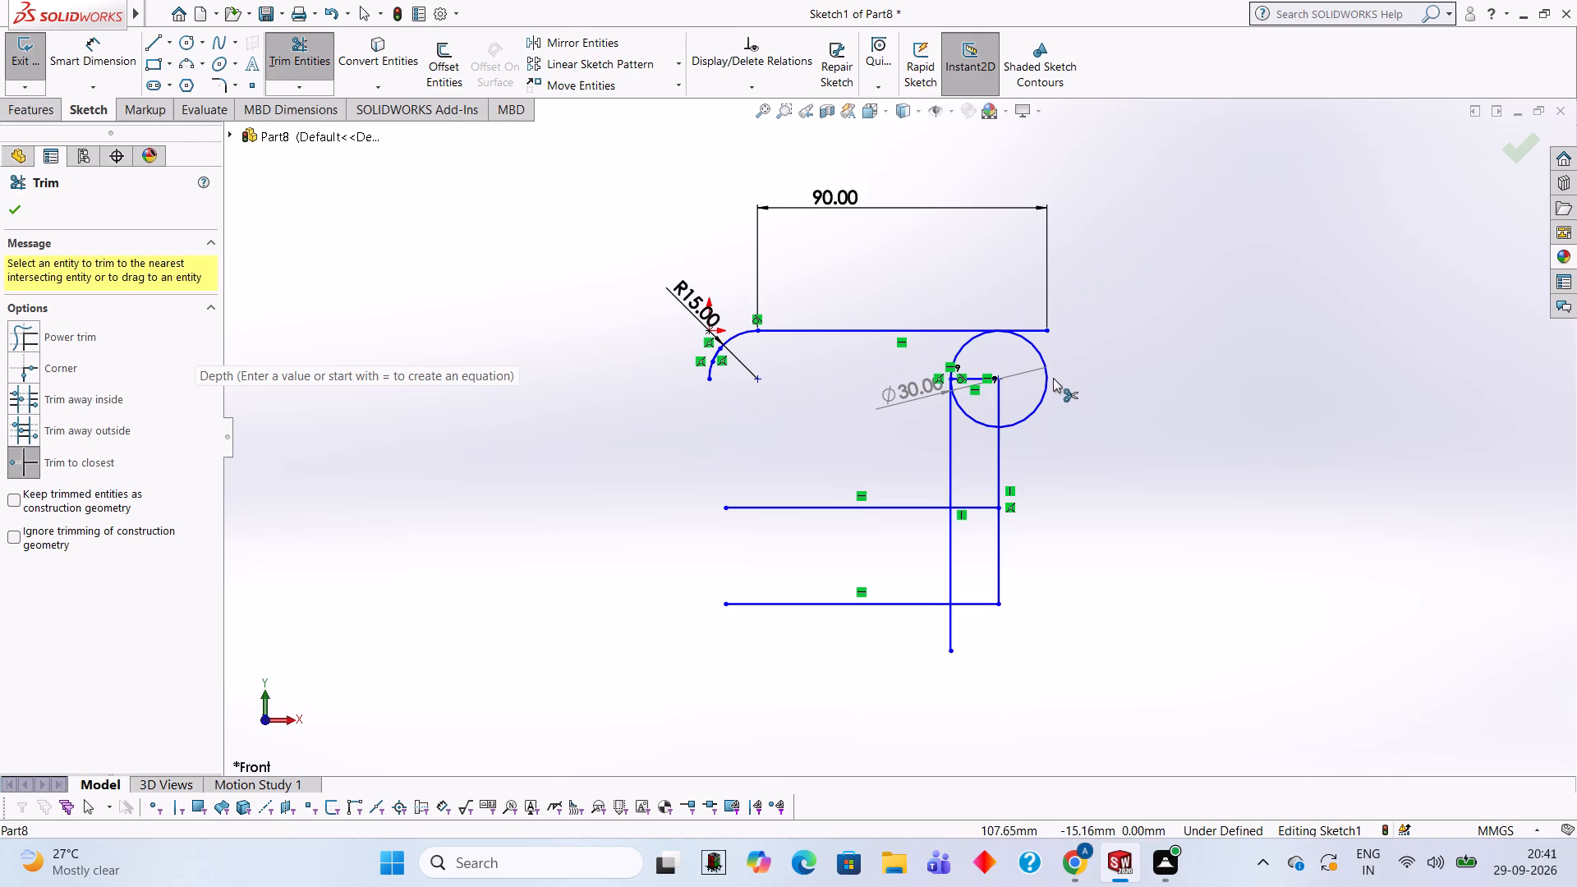
{"action": "left_click", "coordinate": [1047, 376]}
{"action": "left_click", "coordinate": [1001, 462]}
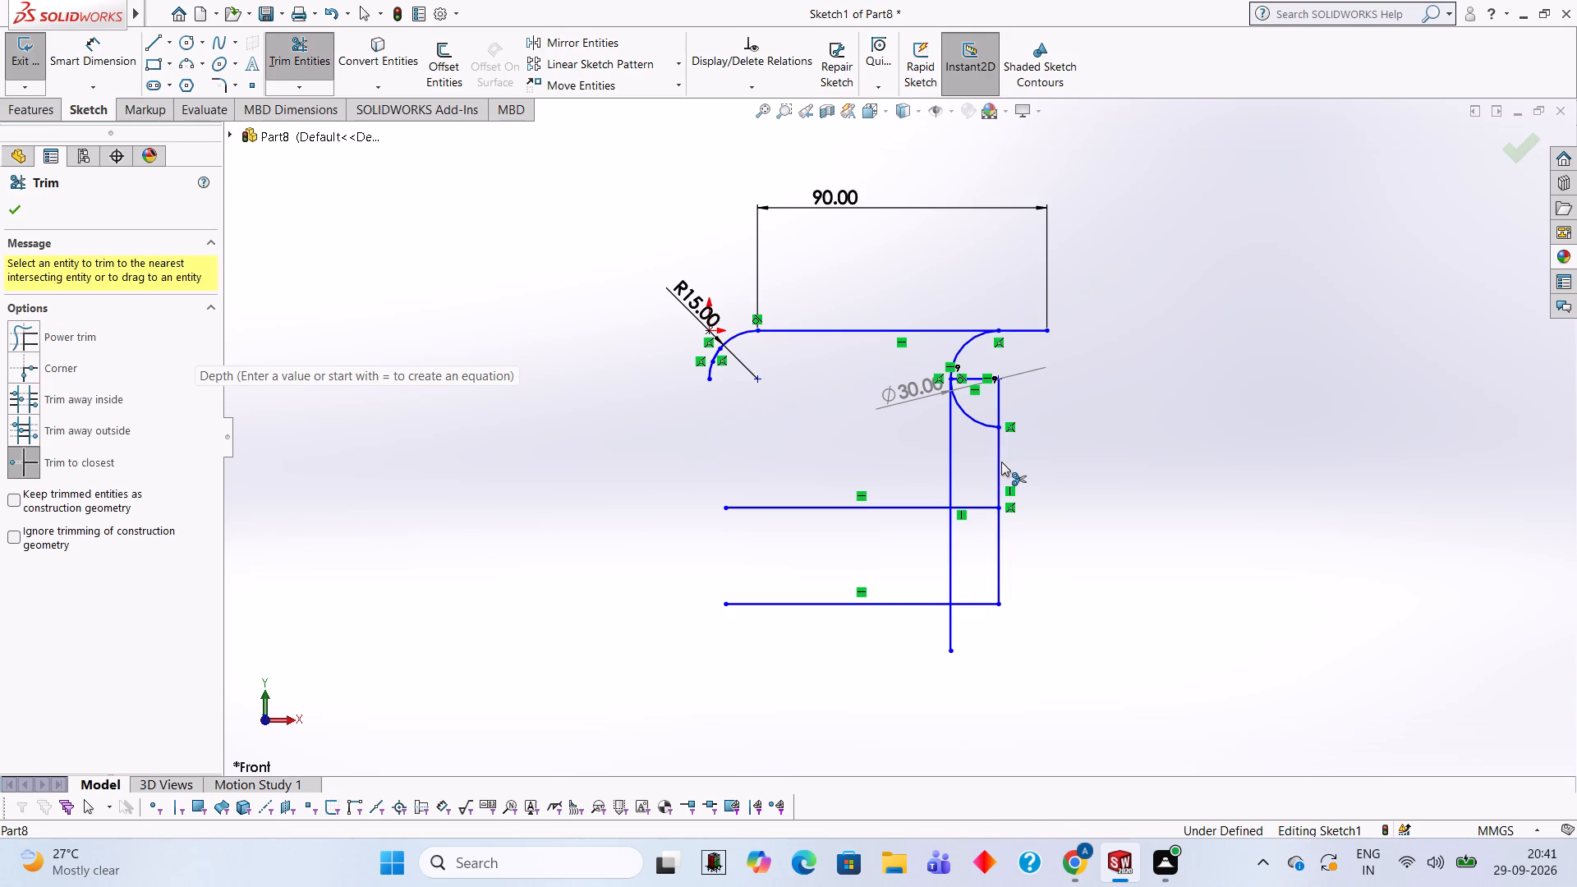
{"action": "left_click", "coordinate": [977, 425]}
{"action": "left_click", "coordinate": [949, 416]}
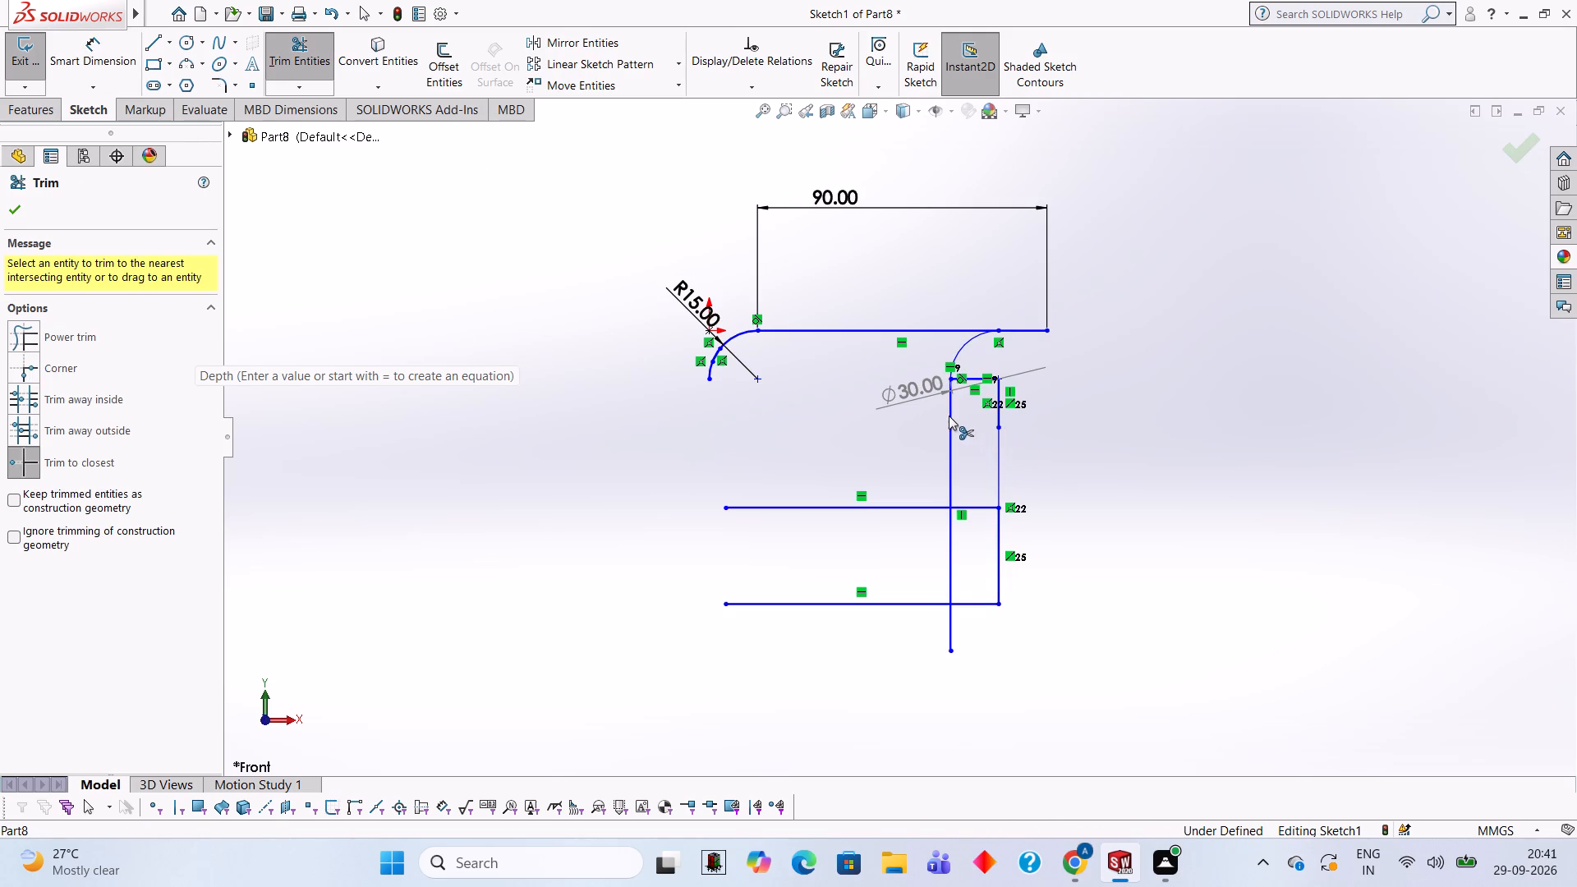
{"action": "left_click", "coordinate": [958, 353]}
{"action": "scroll", "coordinate": [976, 388], "scroll_direction": "down", "scroll_amount": 4}
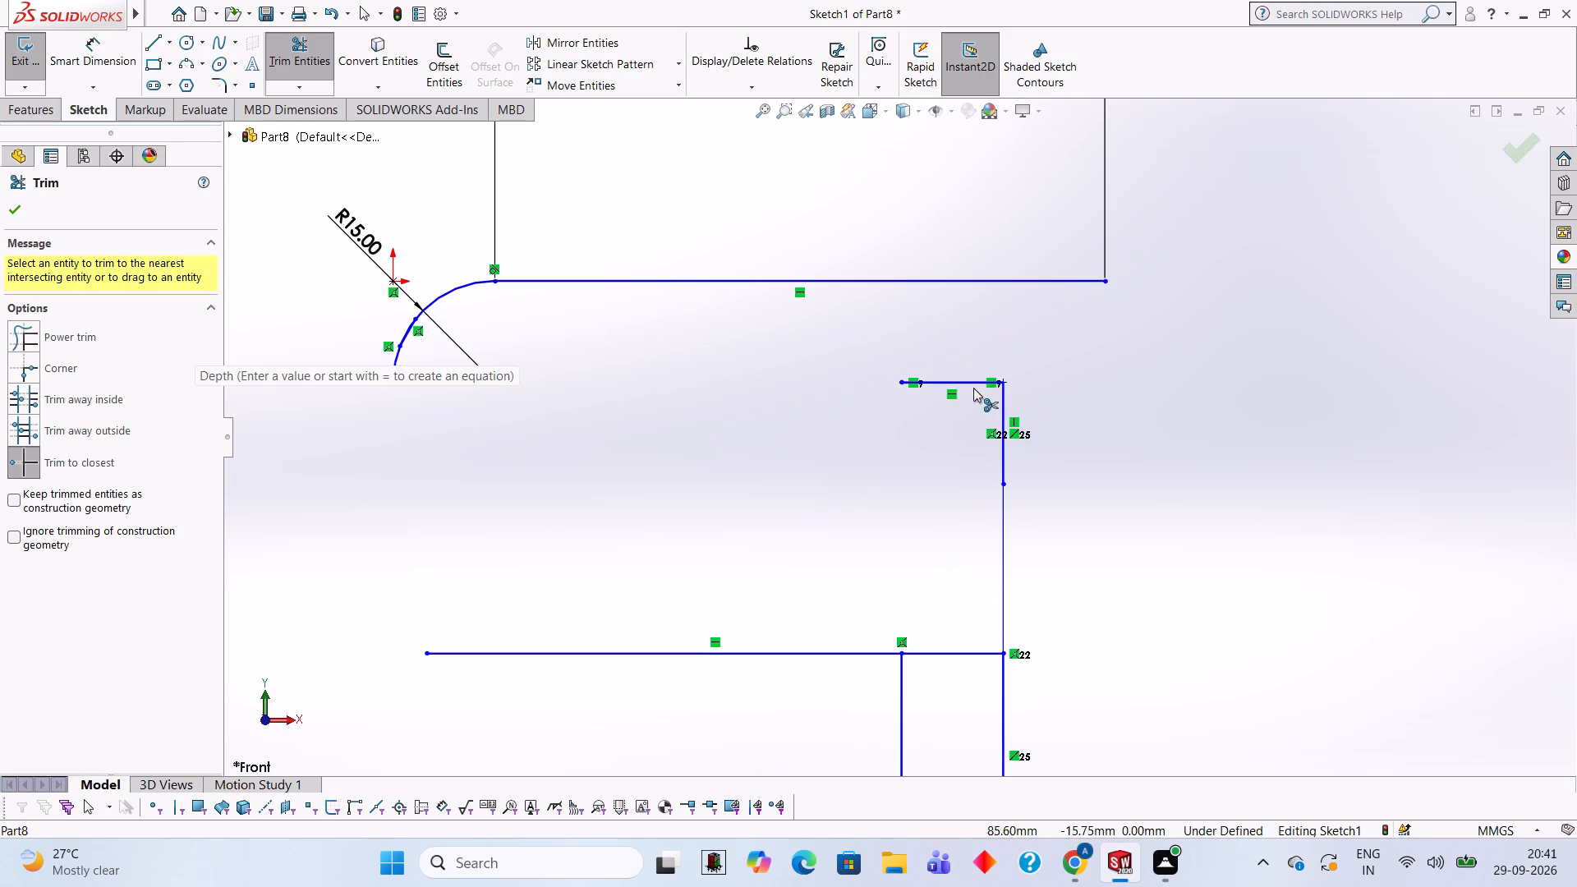
{"action": "left_click", "coordinate": [962, 382]}
{"action": "left_click", "coordinate": [999, 400]}
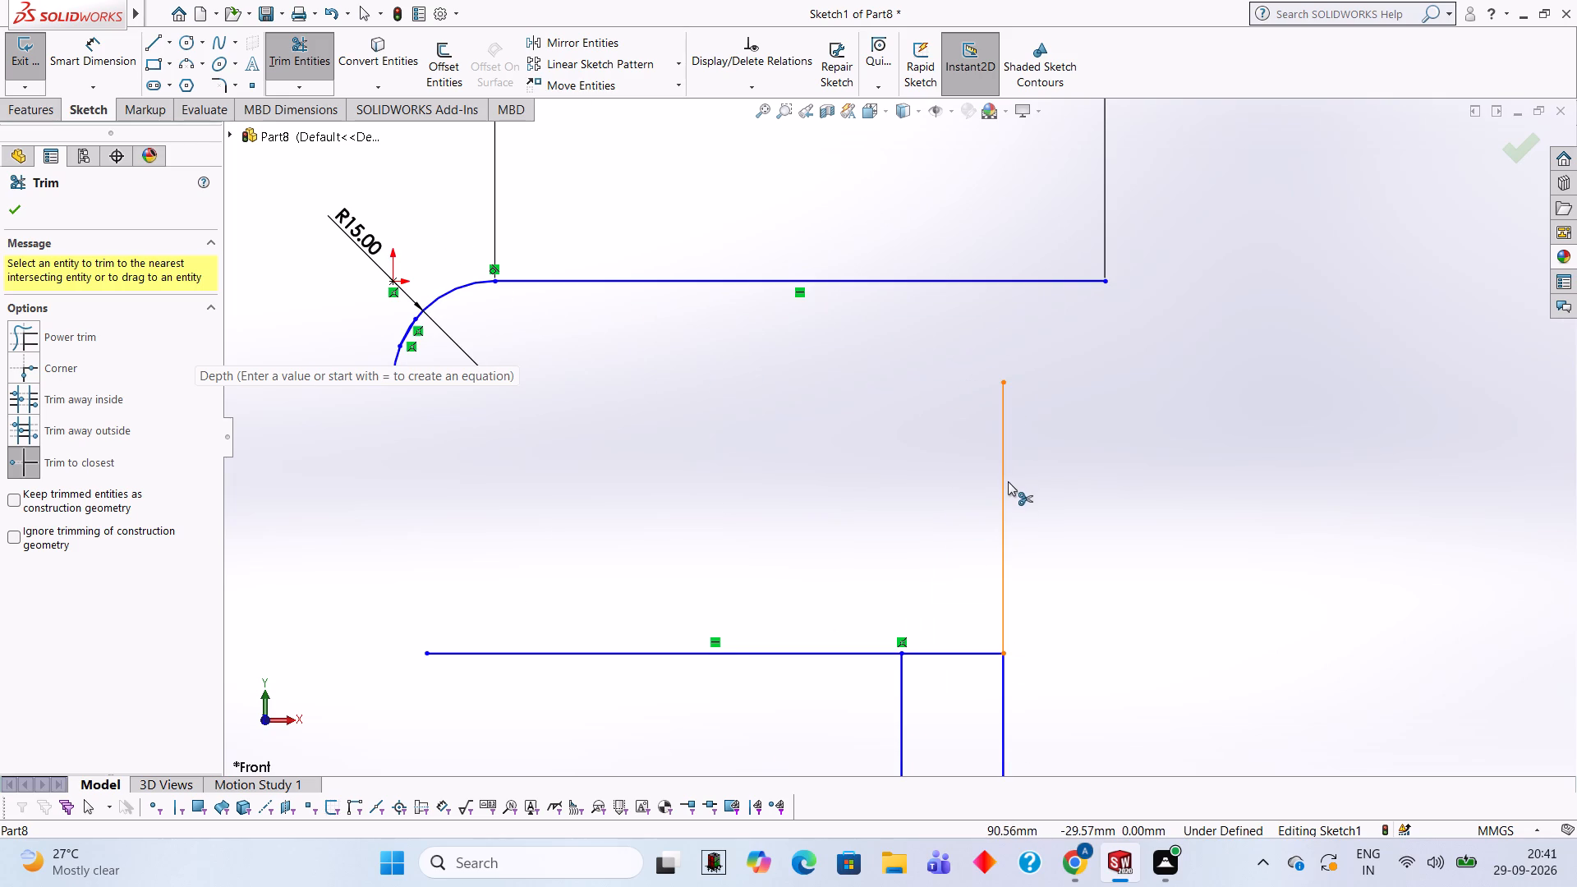
{"action": "left_click", "coordinate": [1002, 481]}
Trim away all remaining lower geometry, leaving only the R15 arc and the 90 mm top line.
{"action": "scroll", "coordinate": [1002, 481], "scroll_direction": "up", "scroll_amount": 4}
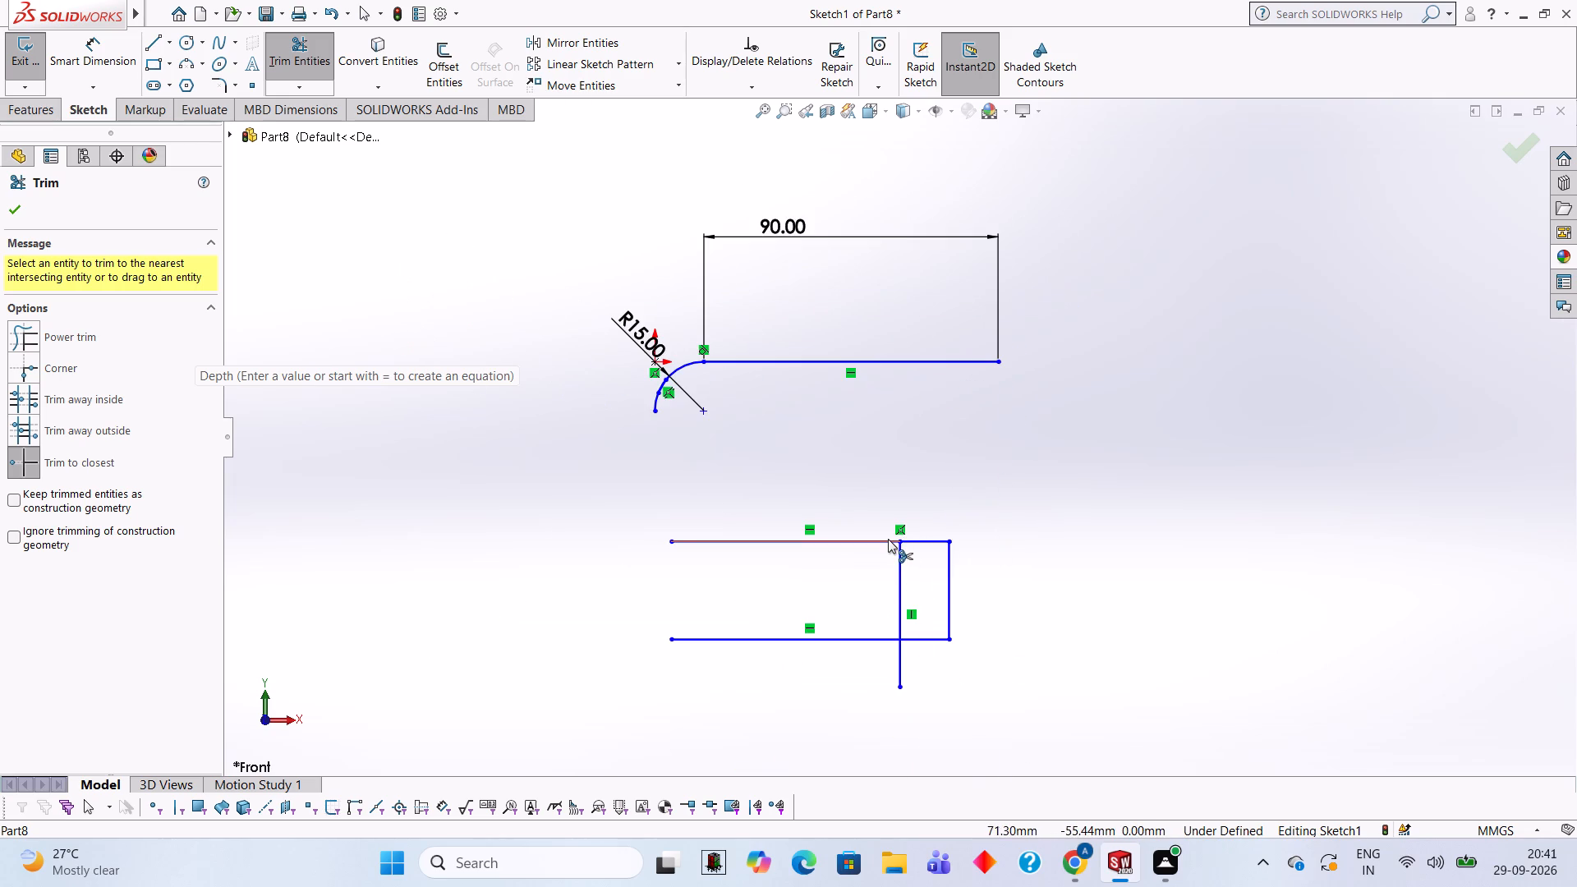
{"action": "left_click", "coordinate": [888, 539]}
{"action": "left_click", "coordinate": [907, 545]}
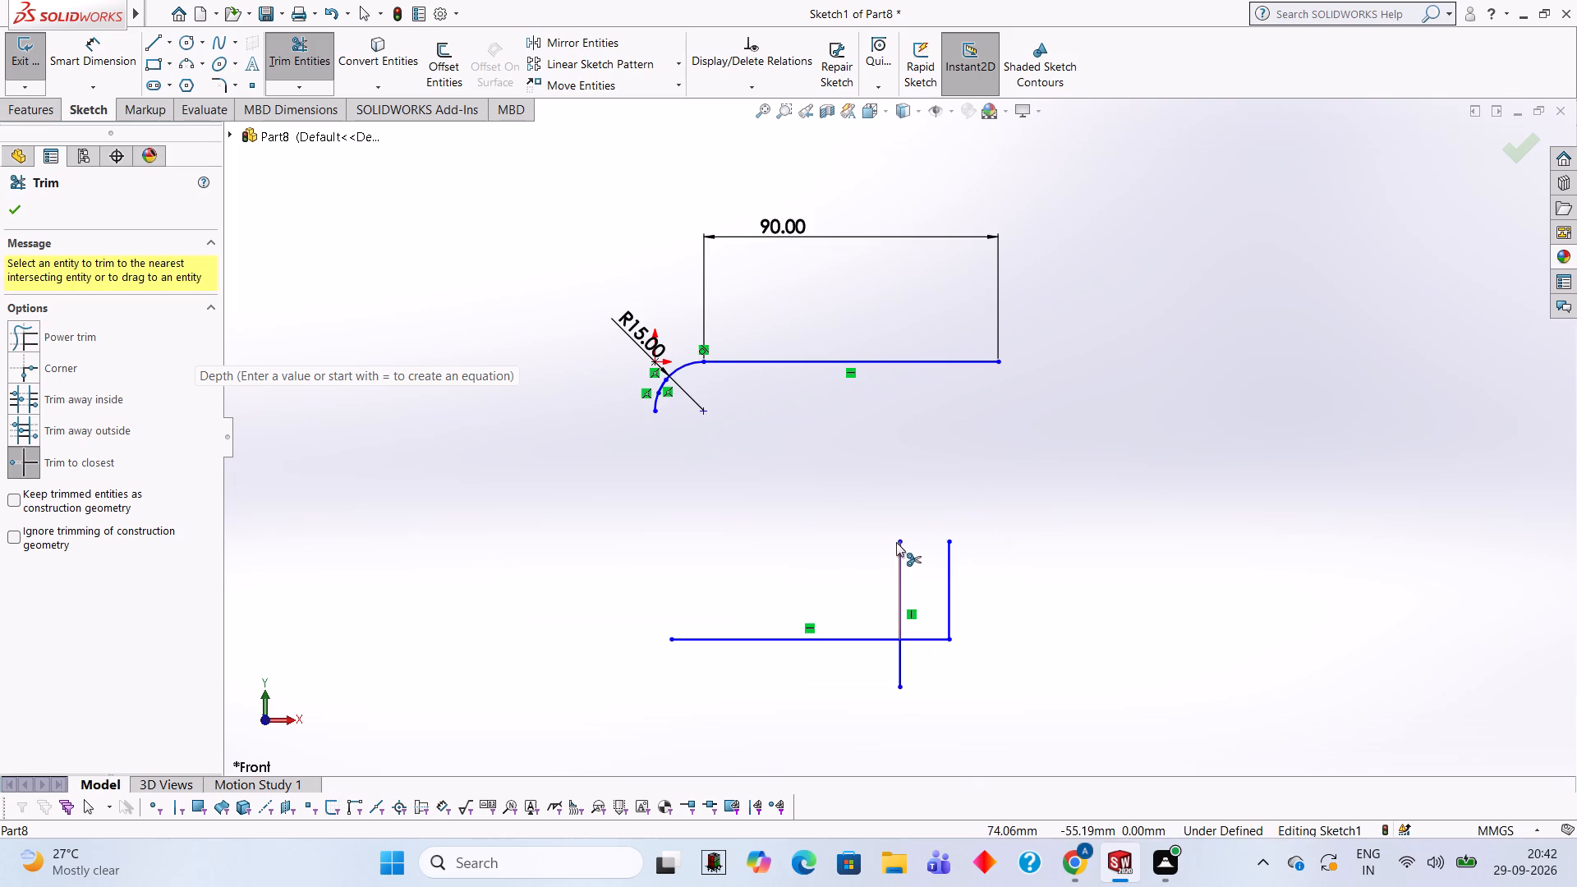
{"action": "left_click", "coordinate": [896, 542]}
{"action": "left_click", "coordinate": [945, 548]}
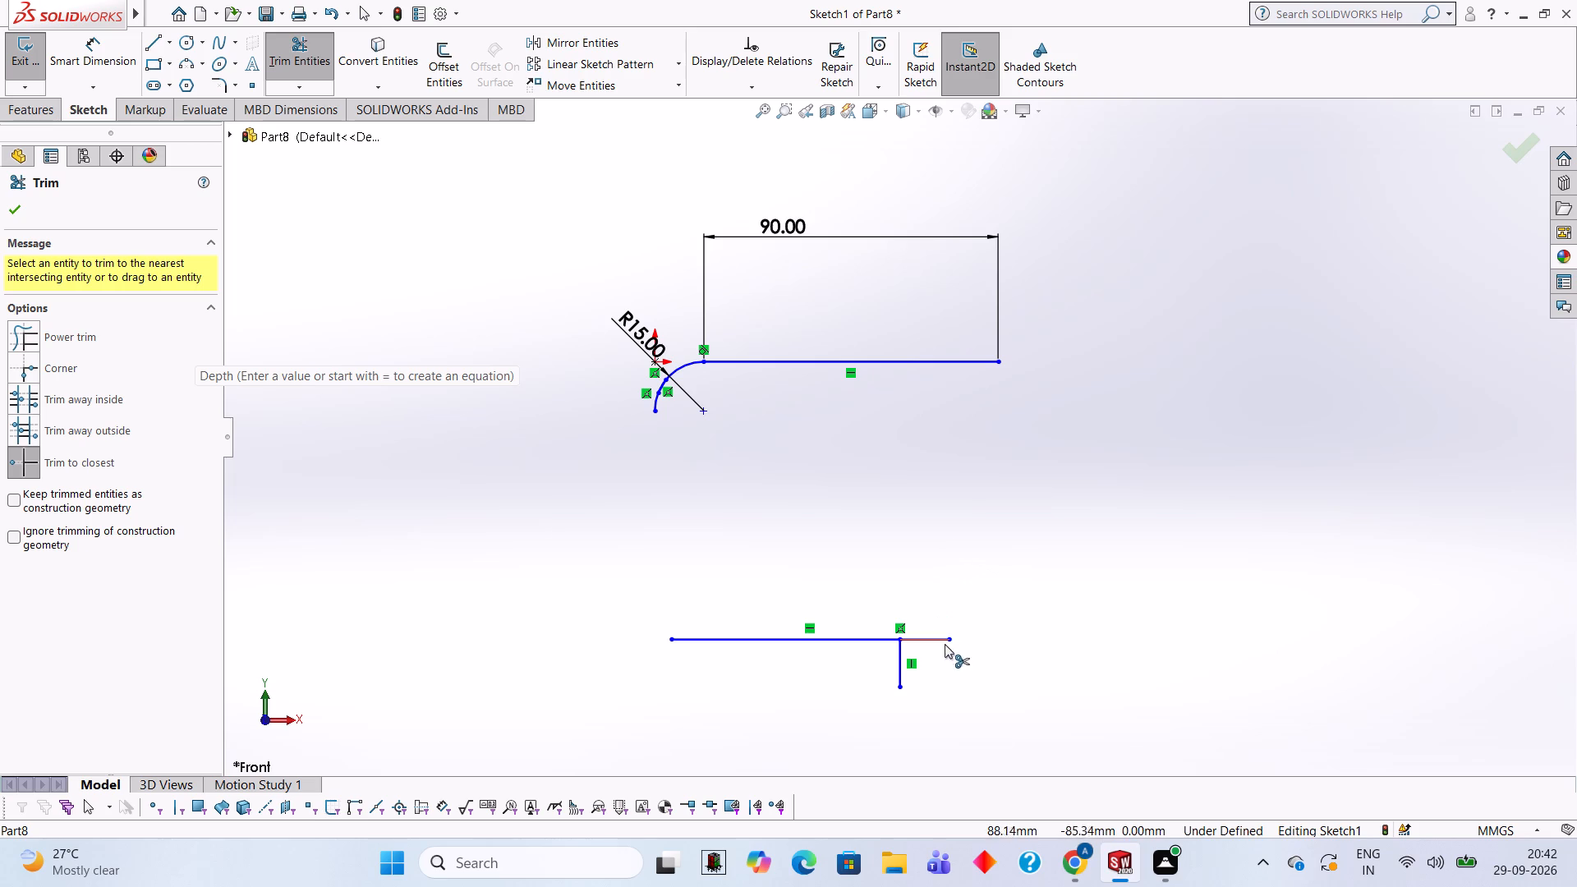
{"action": "left_click", "coordinate": [932, 639]}
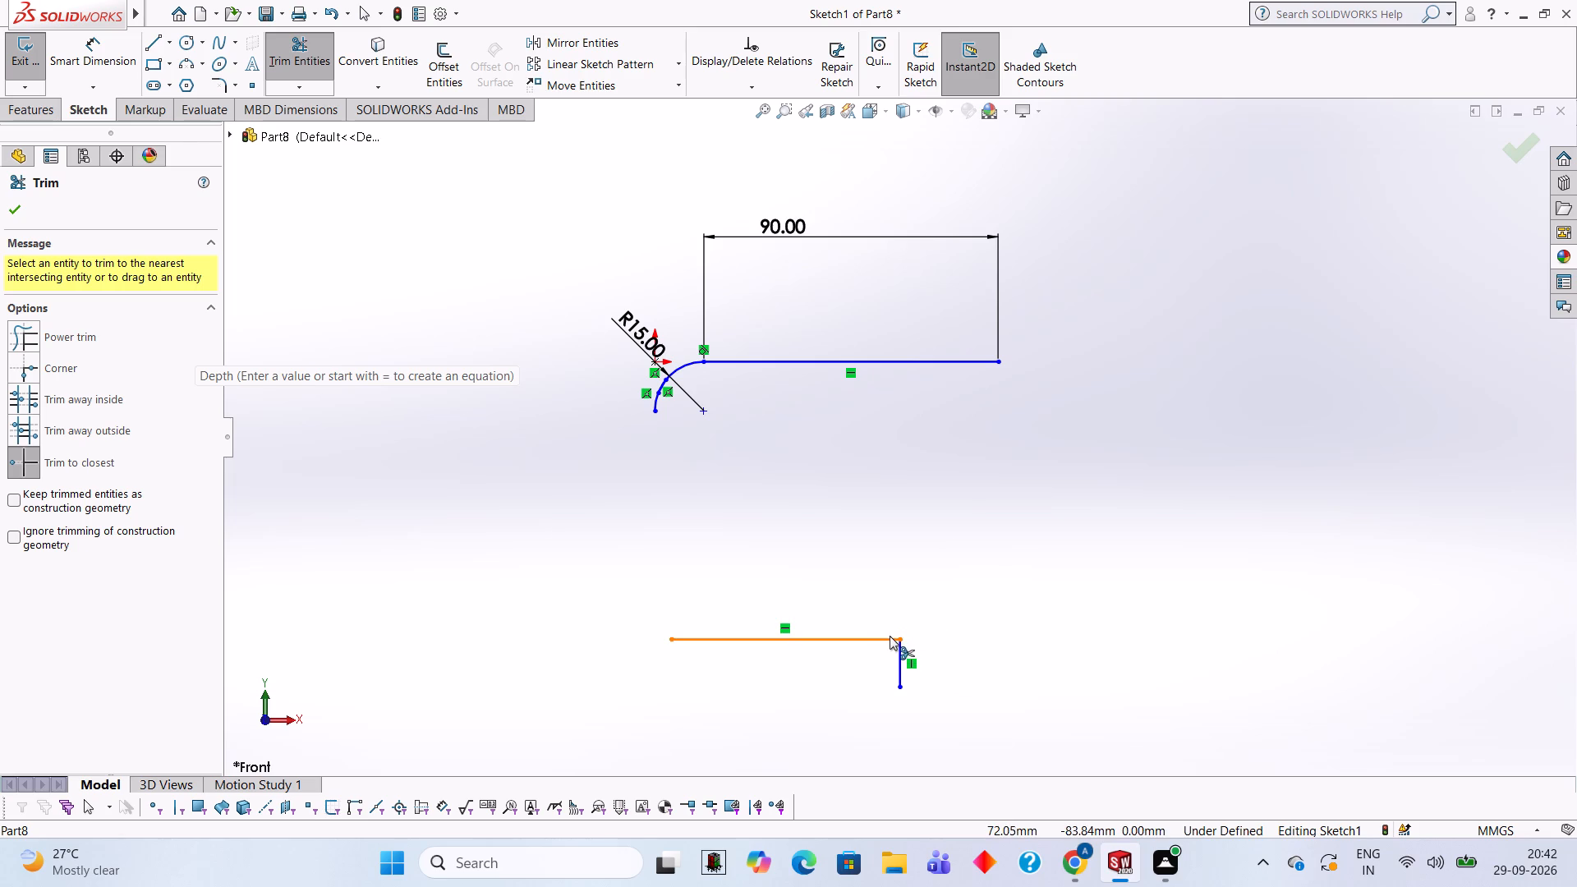
{"action": "left_click", "coordinate": [890, 636]}
{"action": "left_click", "coordinate": [899, 638]}
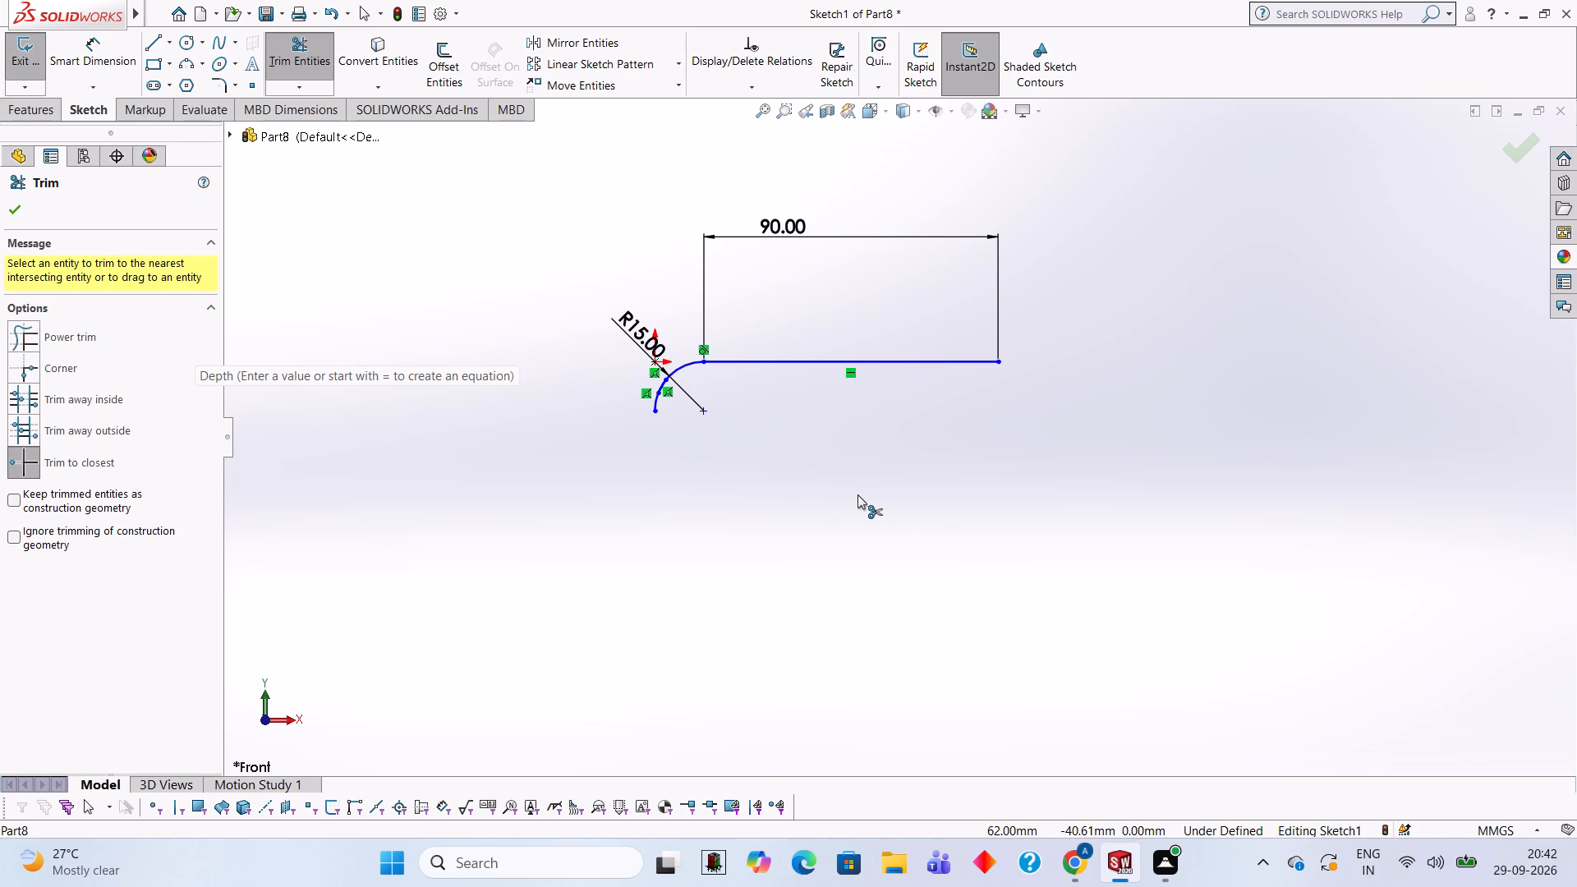
Draw a horizontal line about 90 mm long from the R15 arc's centre to directly below the top line's free end.
{"action": "left_click", "coordinate": [155, 39]}
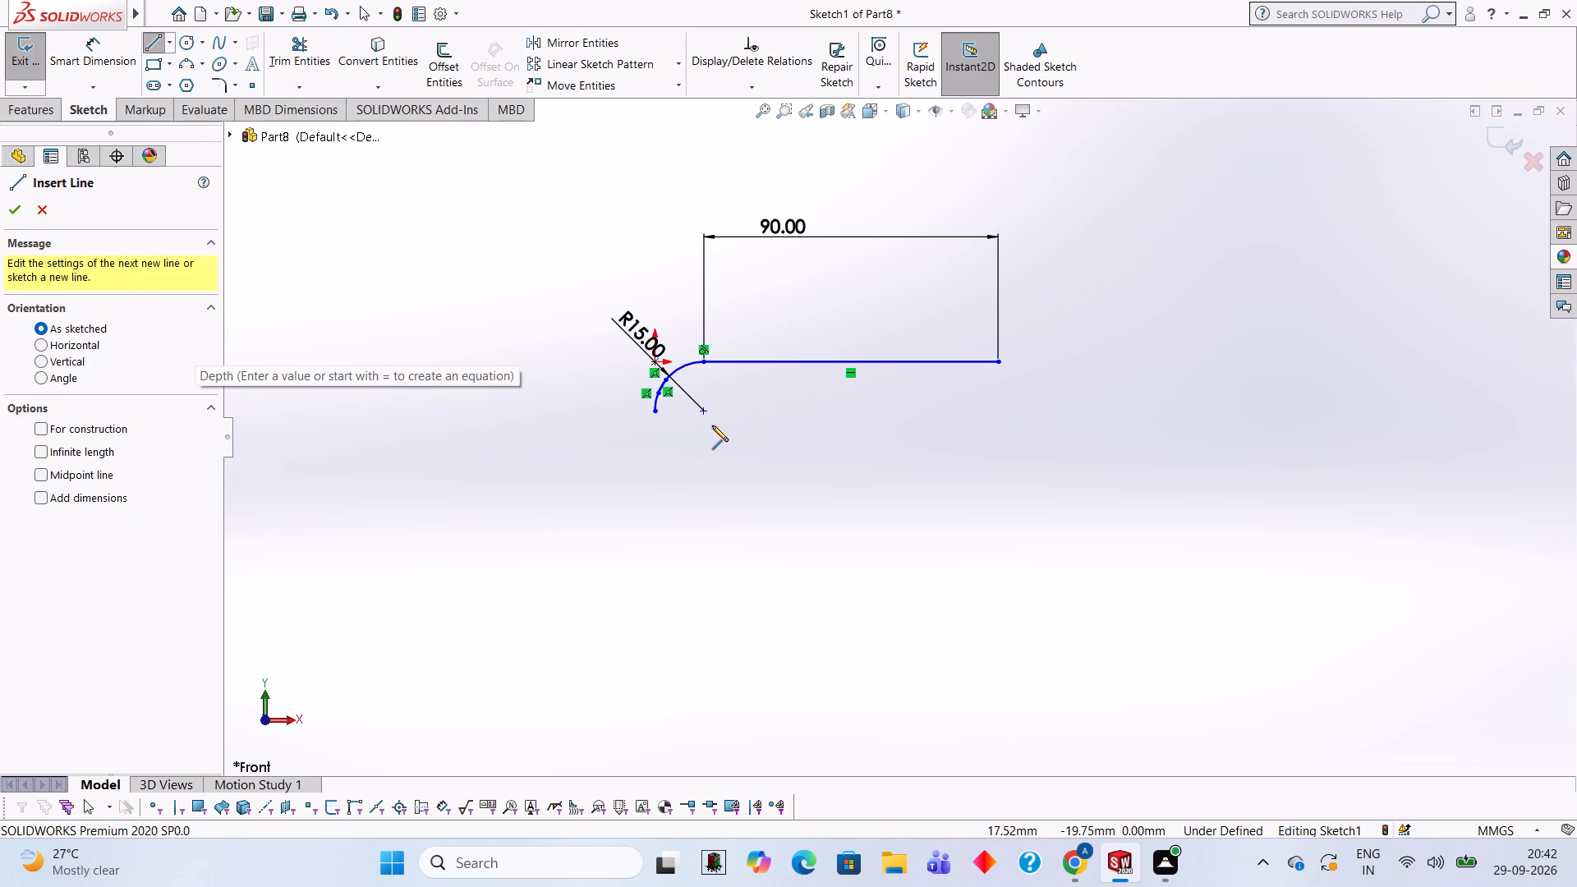
{"action": "left_click", "coordinate": [703, 408]}
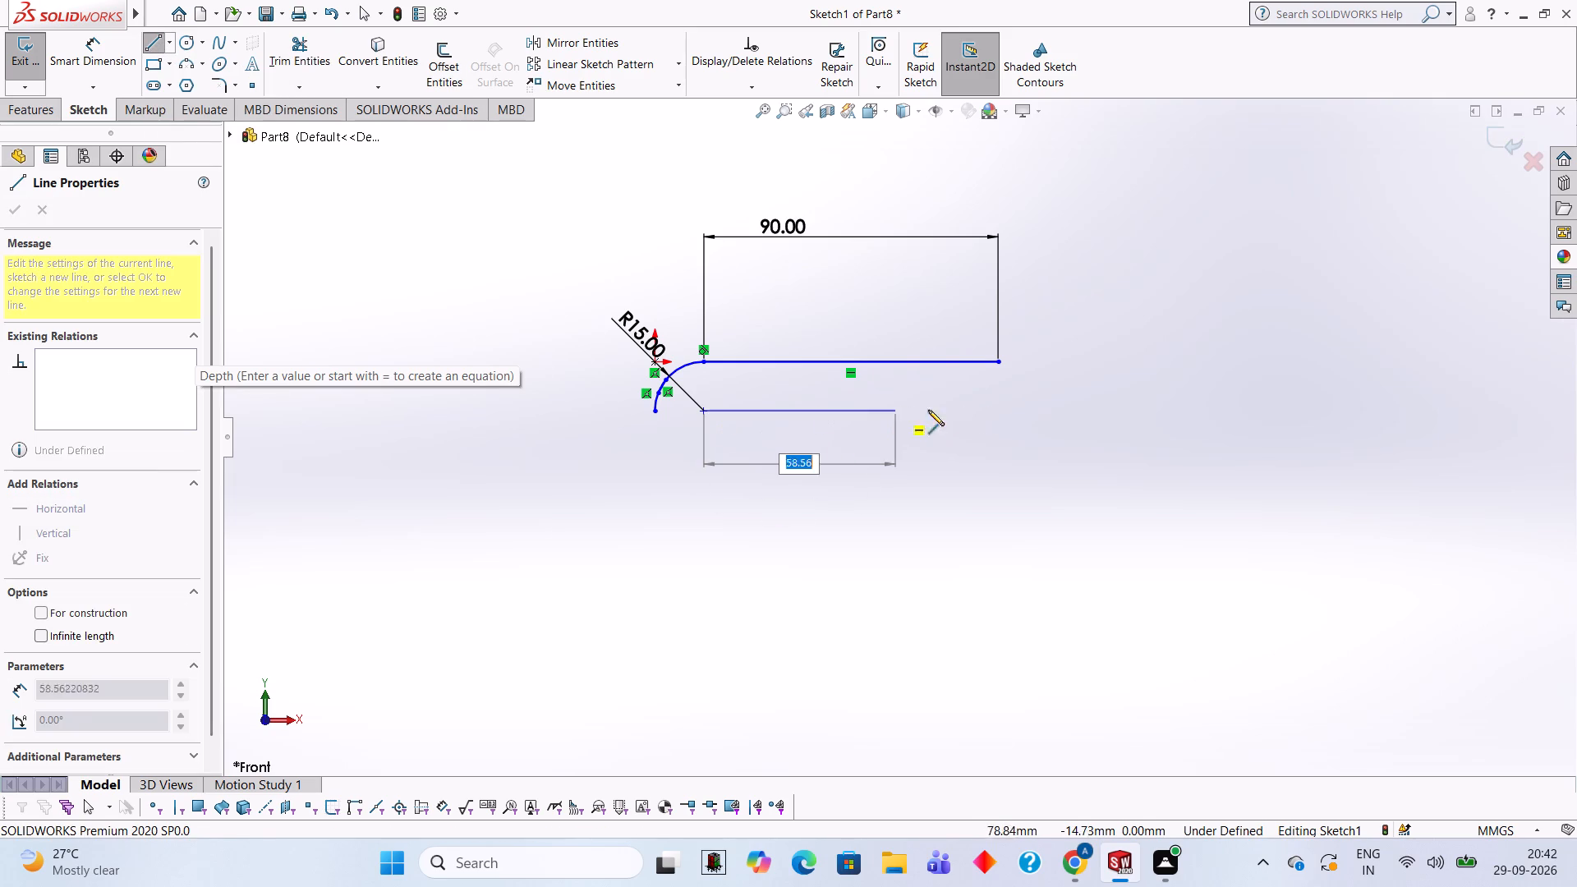
{"action": "left_click", "coordinate": [995, 407]}
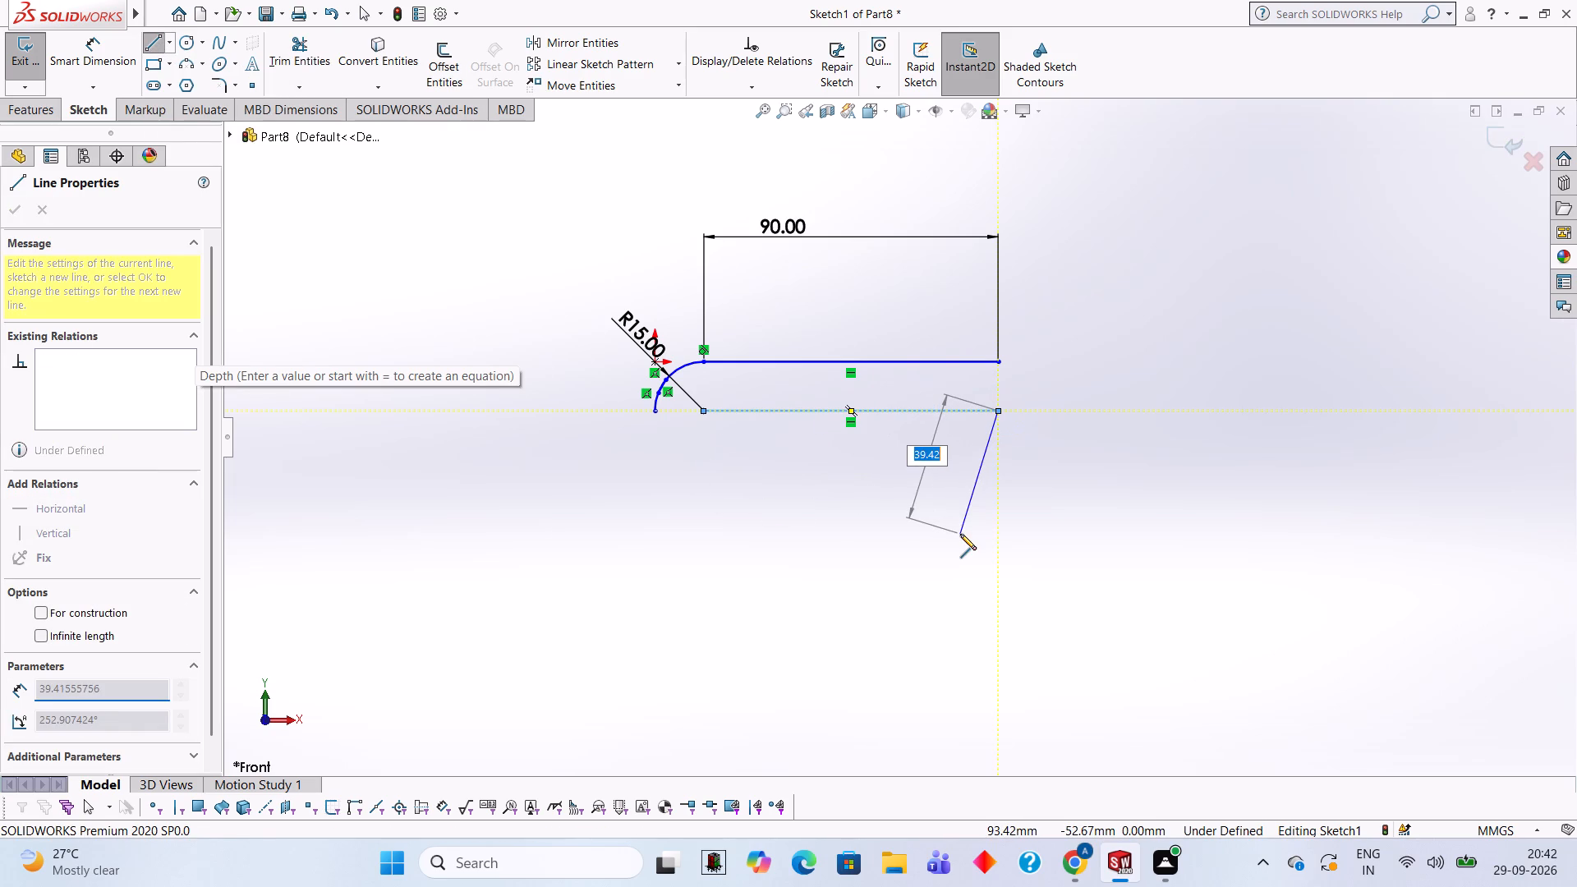
{"action": "key", "text": "Escape"}
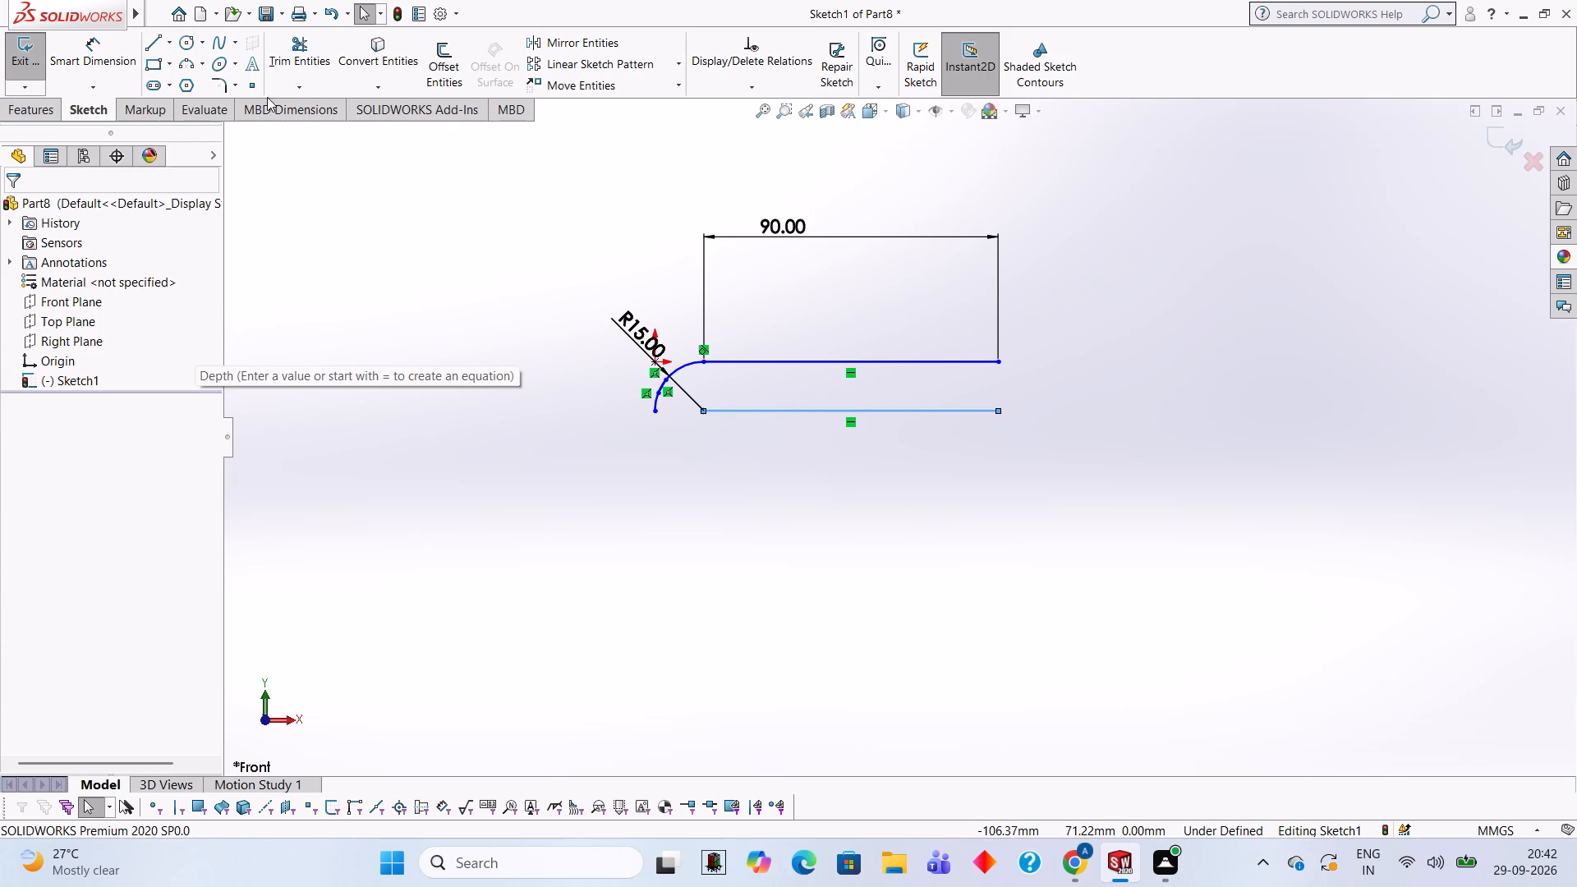
Draw a 30 mm diameter circle centred on the free end of the new horizontal line.
{"action": "left_click", "coordinate": [188, 45]}
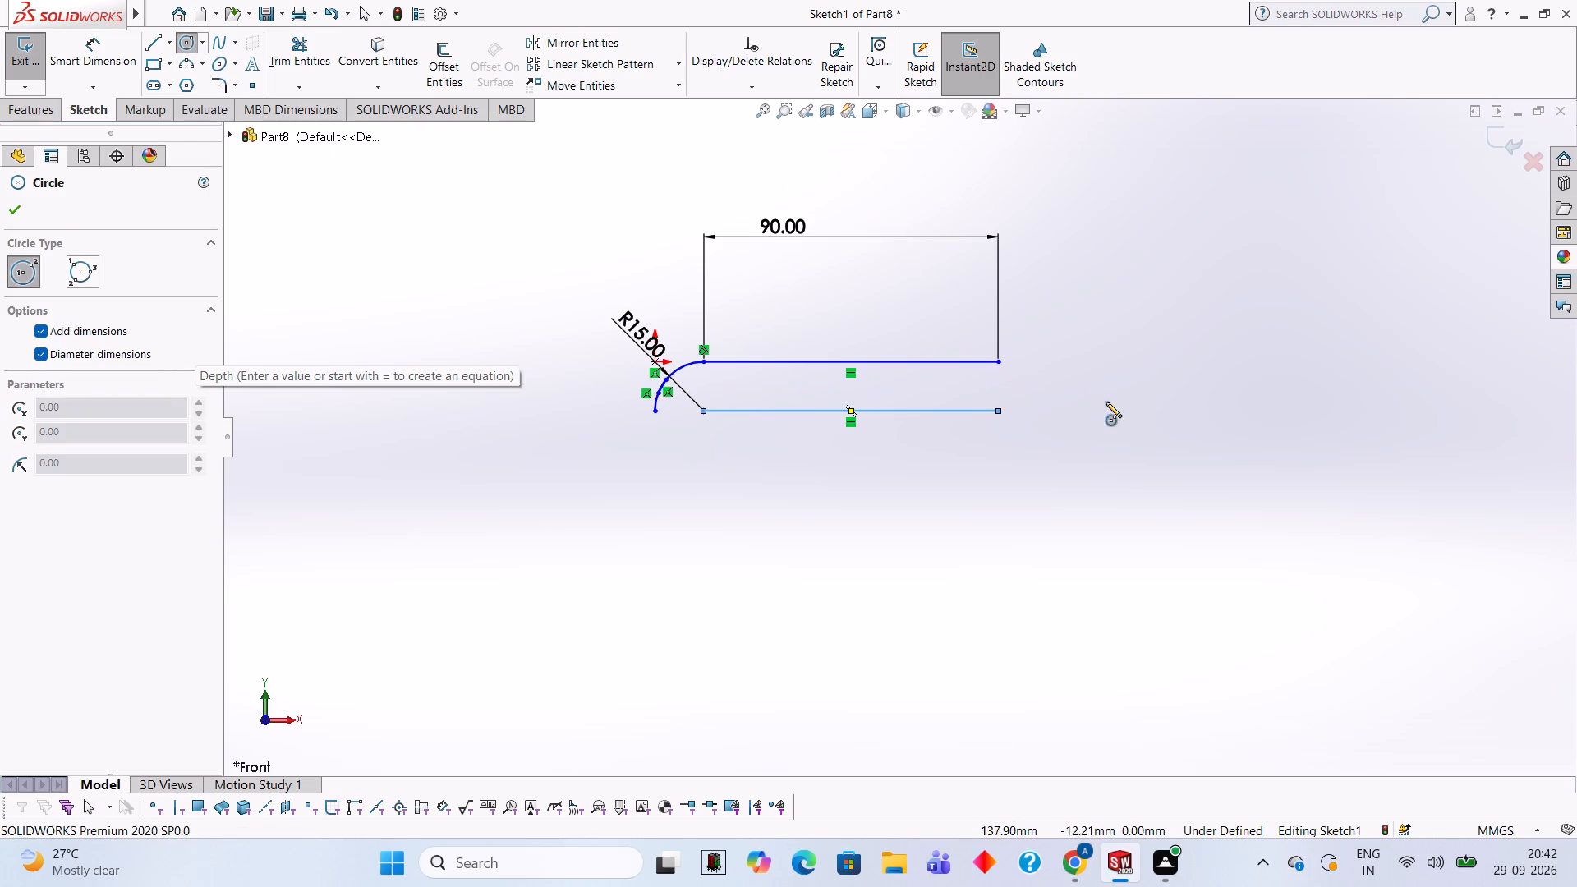
{"action": "left_click", "coordinate": [996, 412]}
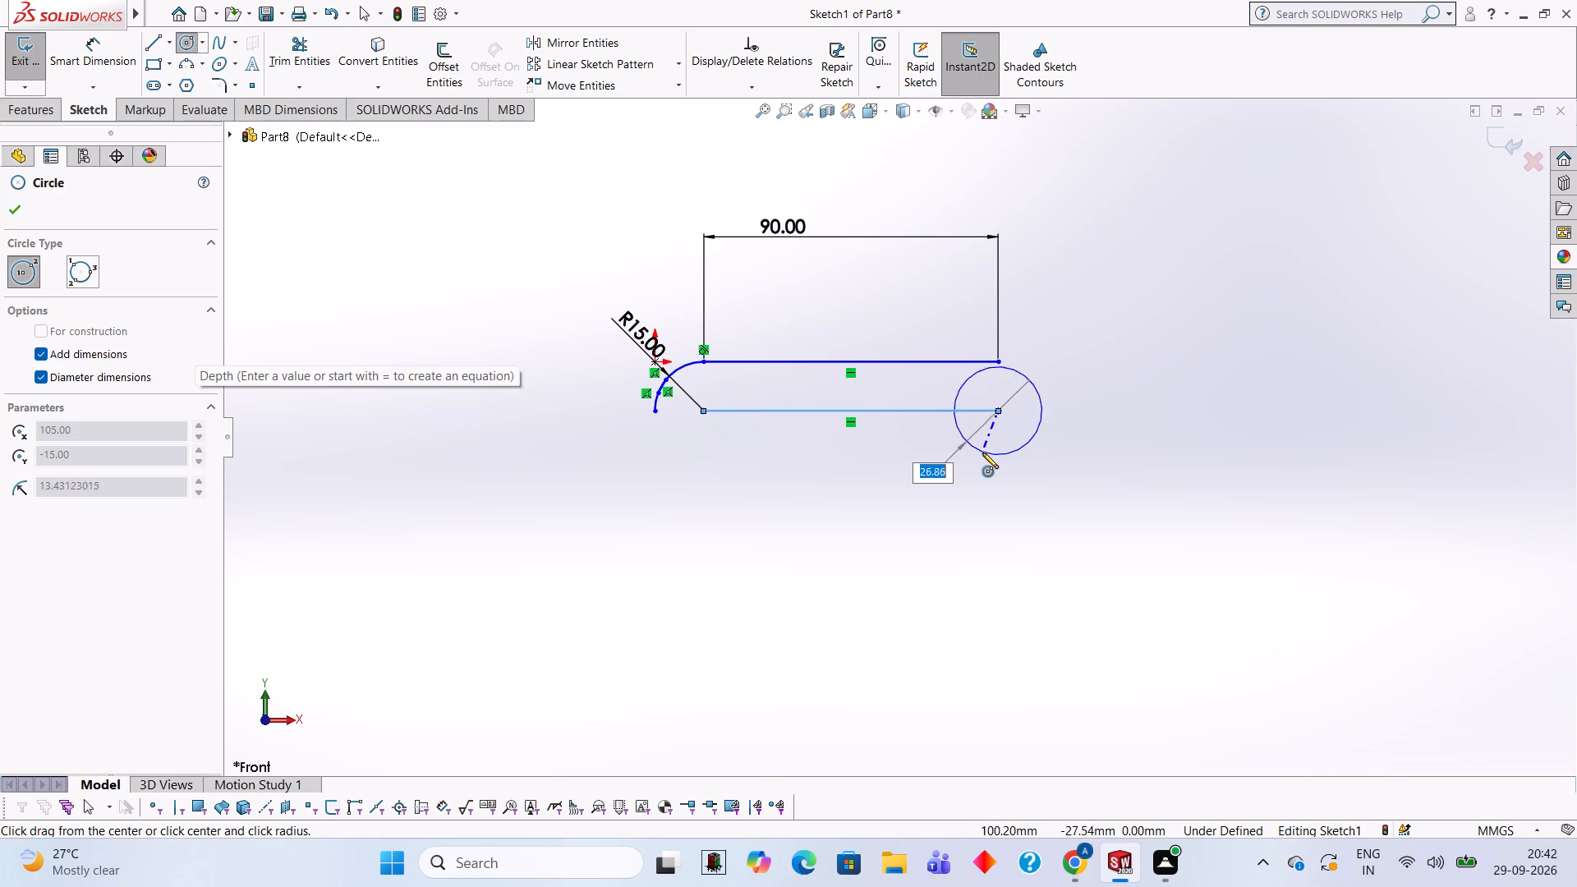
{"action": "type", "text": "30"}
{"action": "key", "text": "Return"}
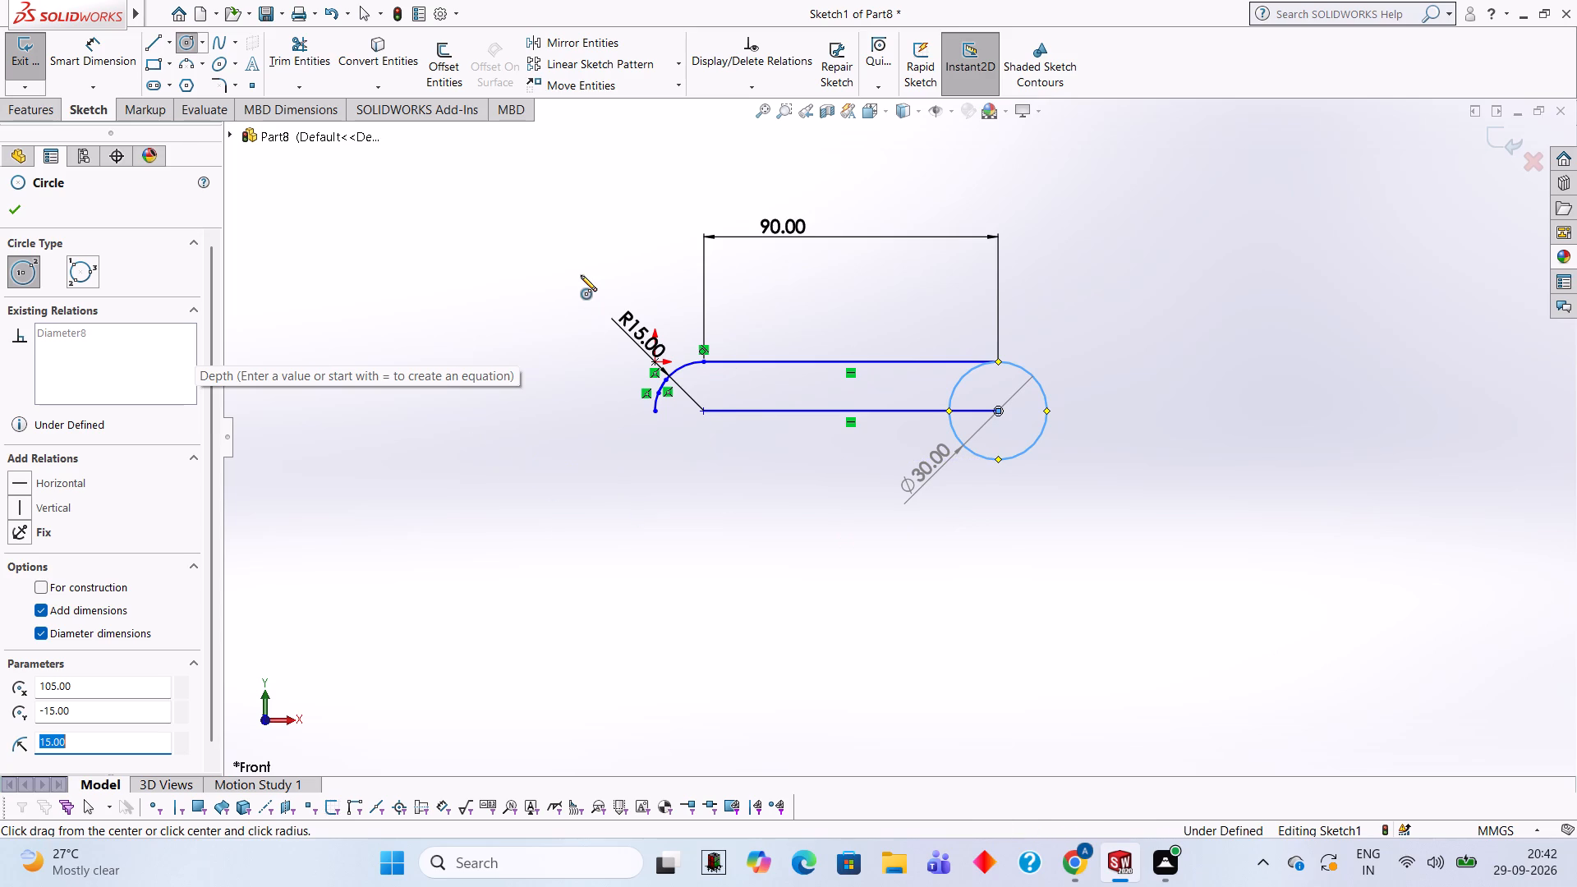
Draw a 40 mm vertical line down from the 30 mm circle's centre, continuing with an 85 mm horizontal line back towards the arc side.
{"action": "left_click", "coordinate": [145, 48]}
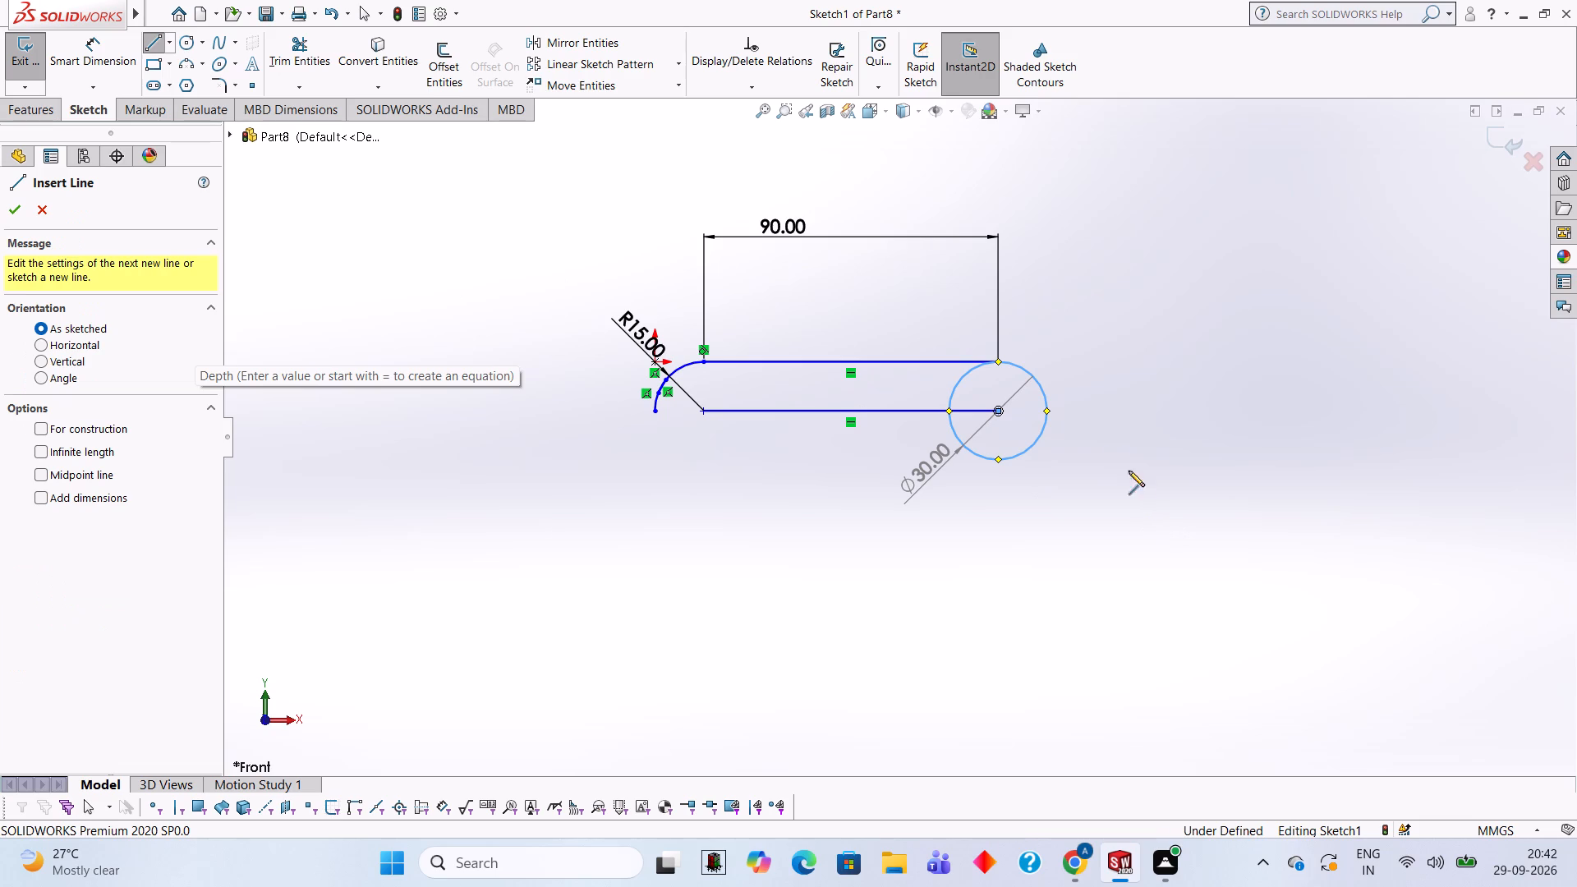
{"action": "left_click", "coordinate": [996, 411]}
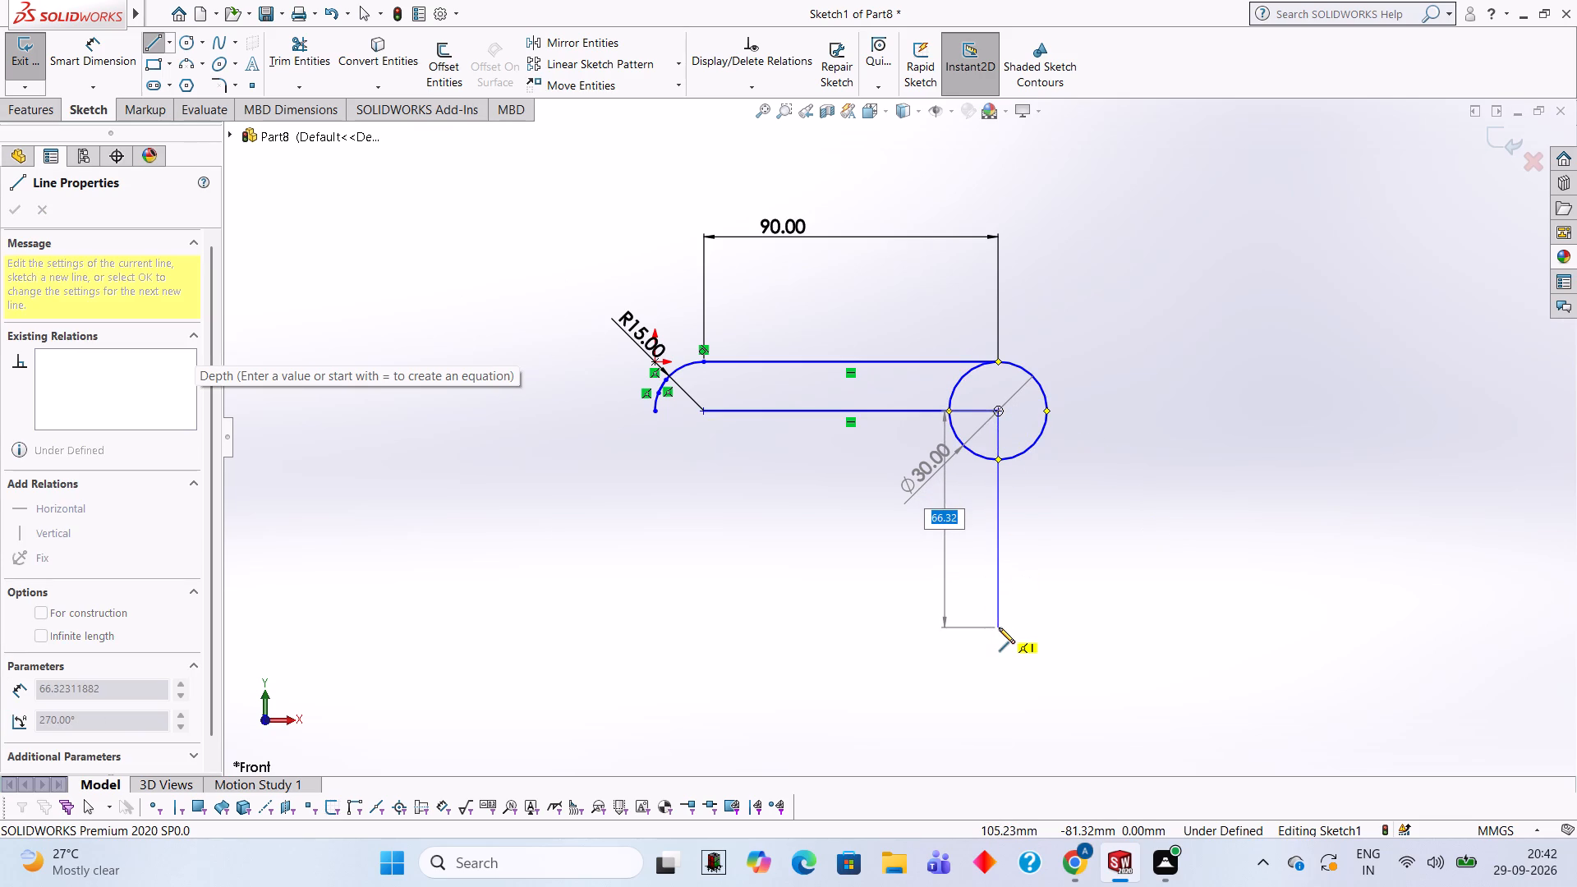
{"action": "type", "text": "40"}
{"action": "key", "text": "Return"}
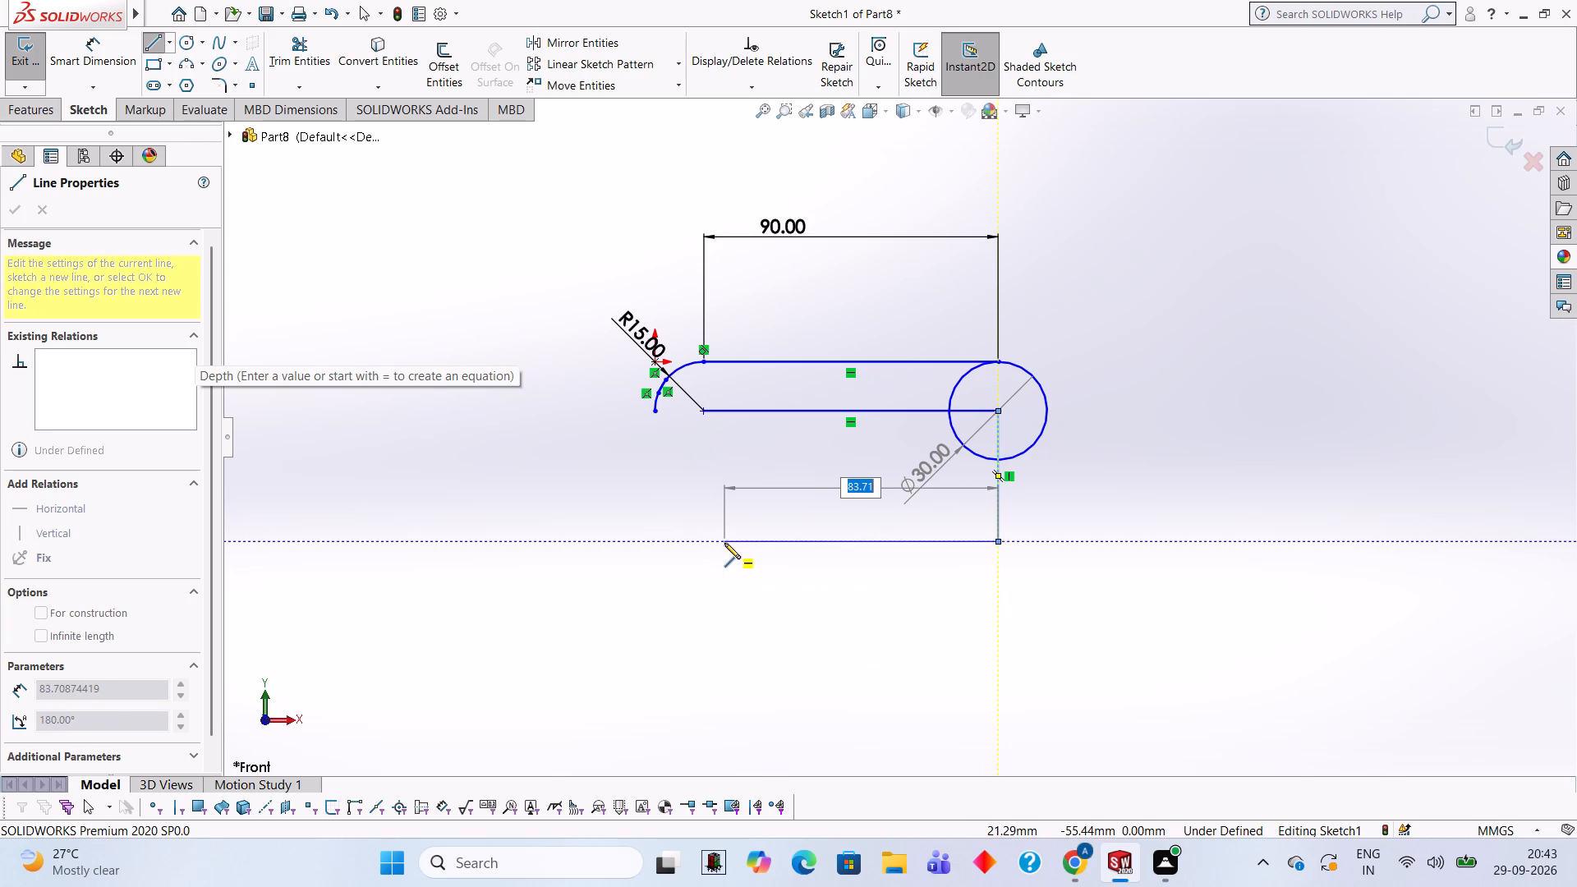
{"action": "type", "text": "85"}
{"action": "key", "text": "Return"}
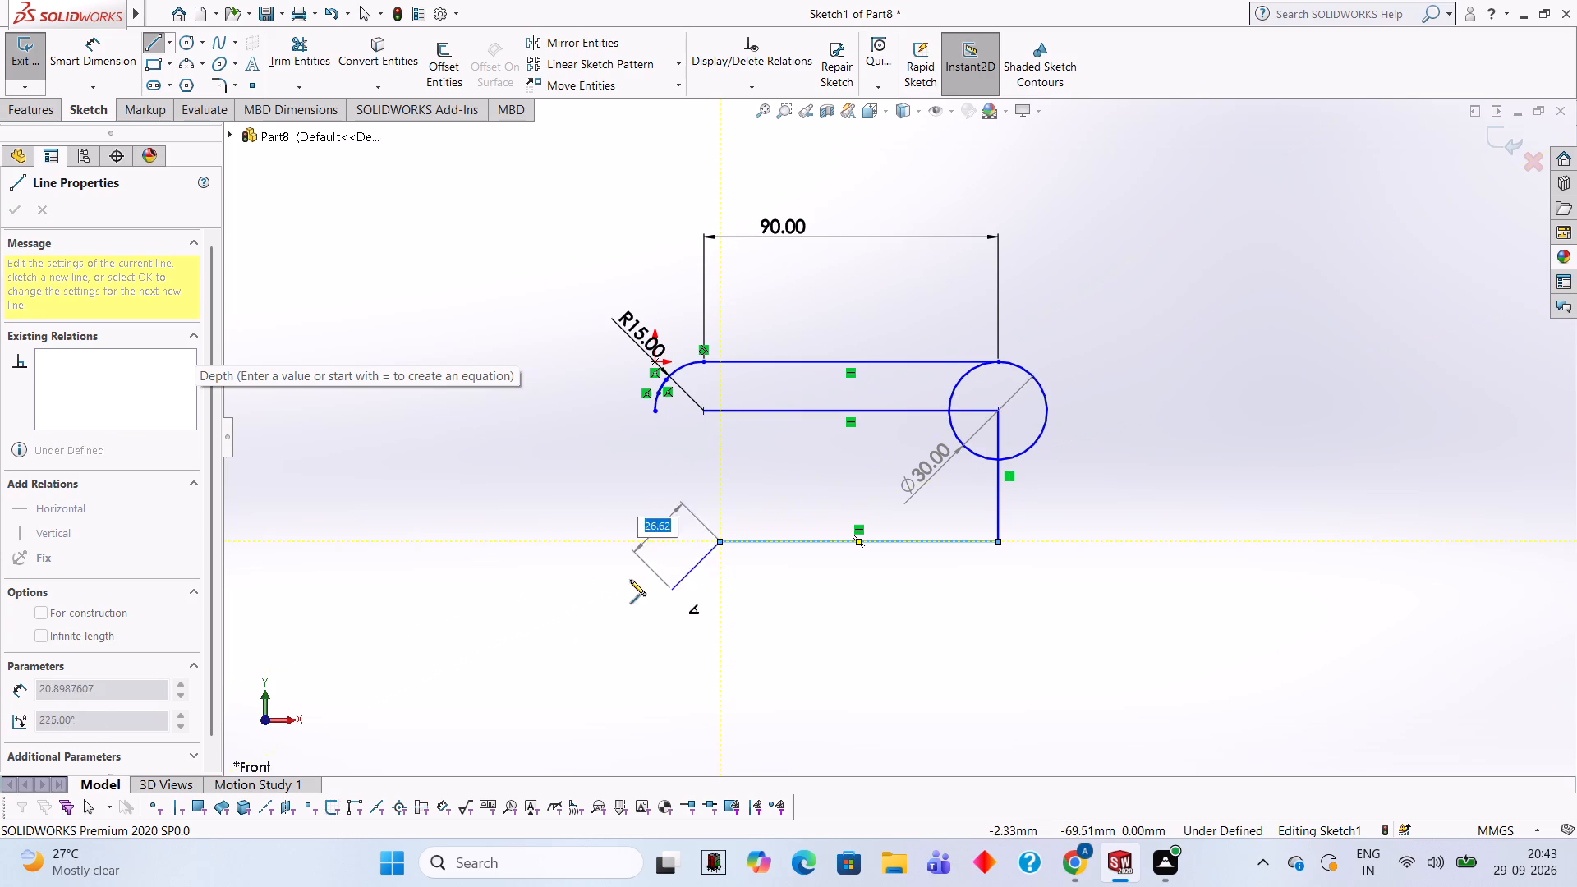
{"action": "key", "text": "Escape"}
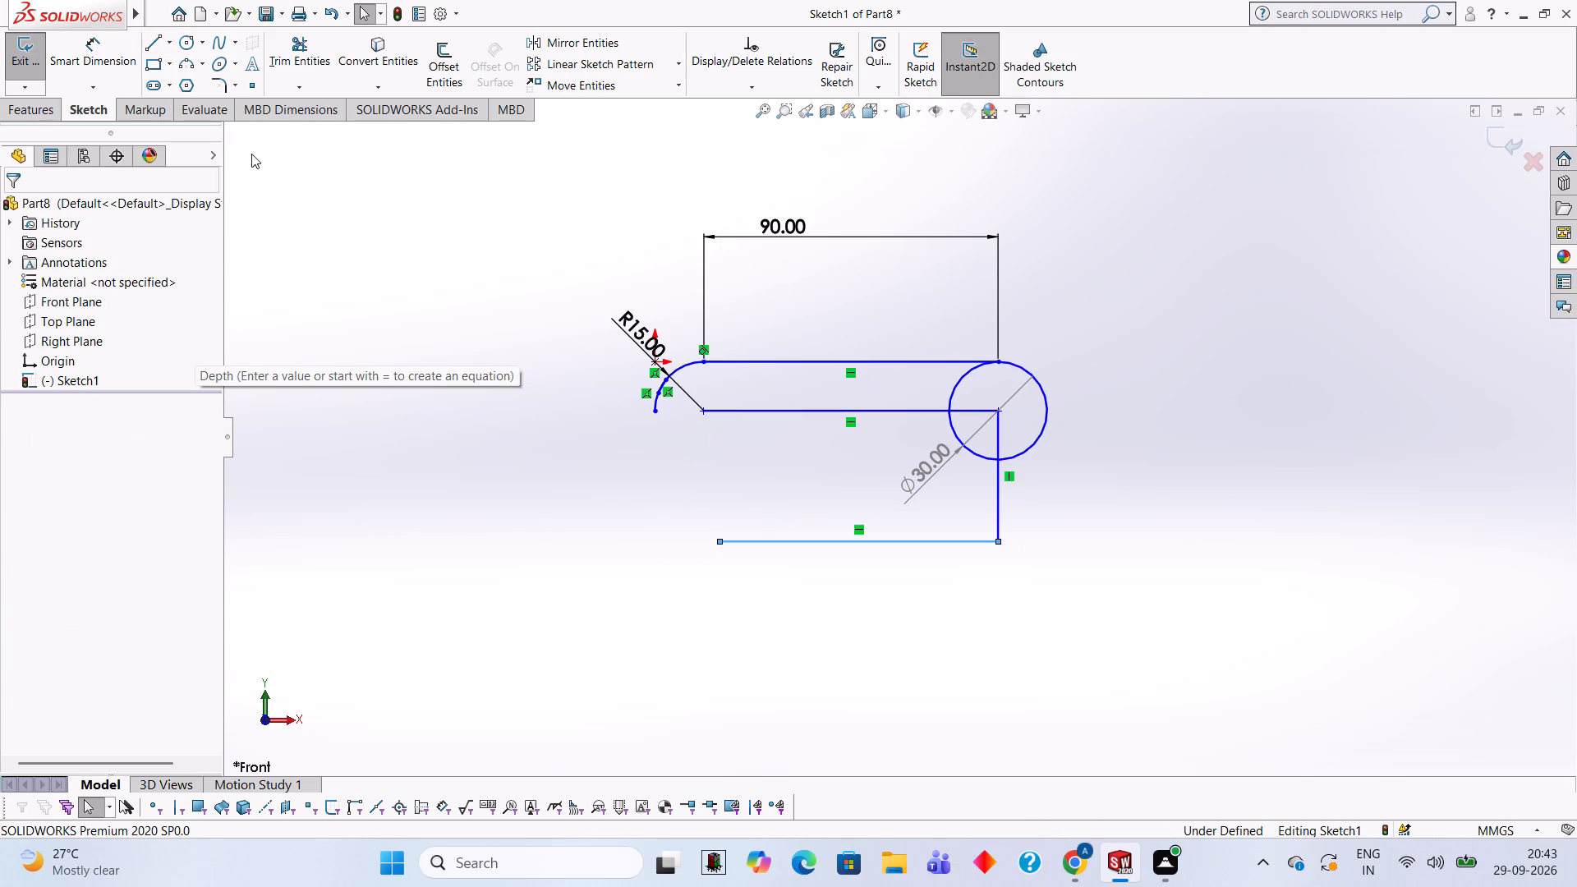
Draw a 60 mm diameter circle centred on the free end of the 85 mm line.
{"action": "left_click", "coordinate": [185, 39]}
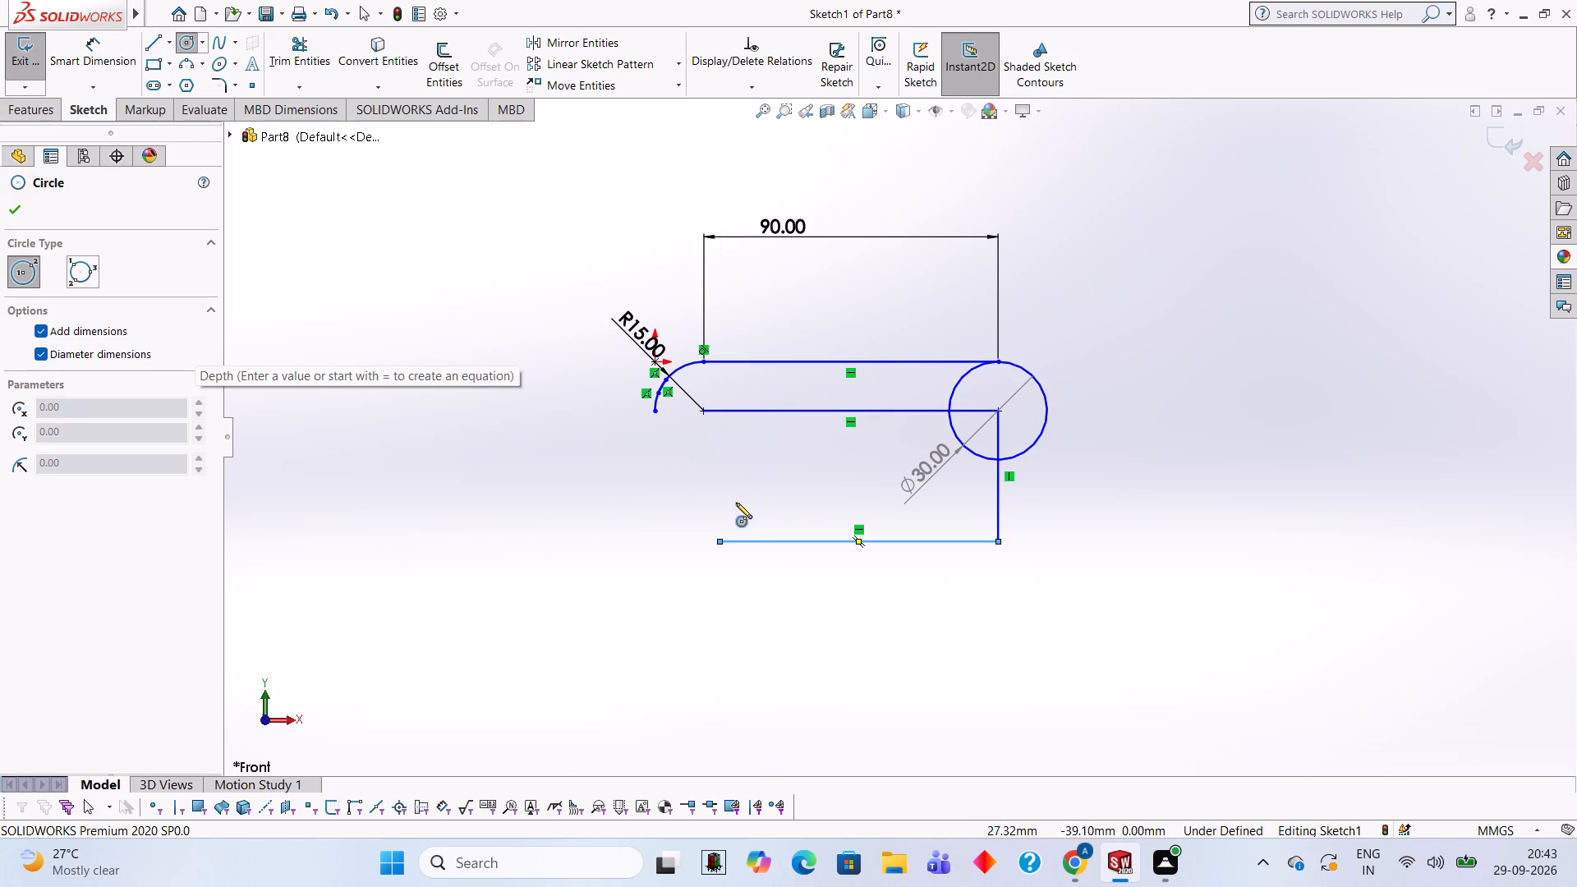
{"action": "left_click", "coordinate": [717, 538]}
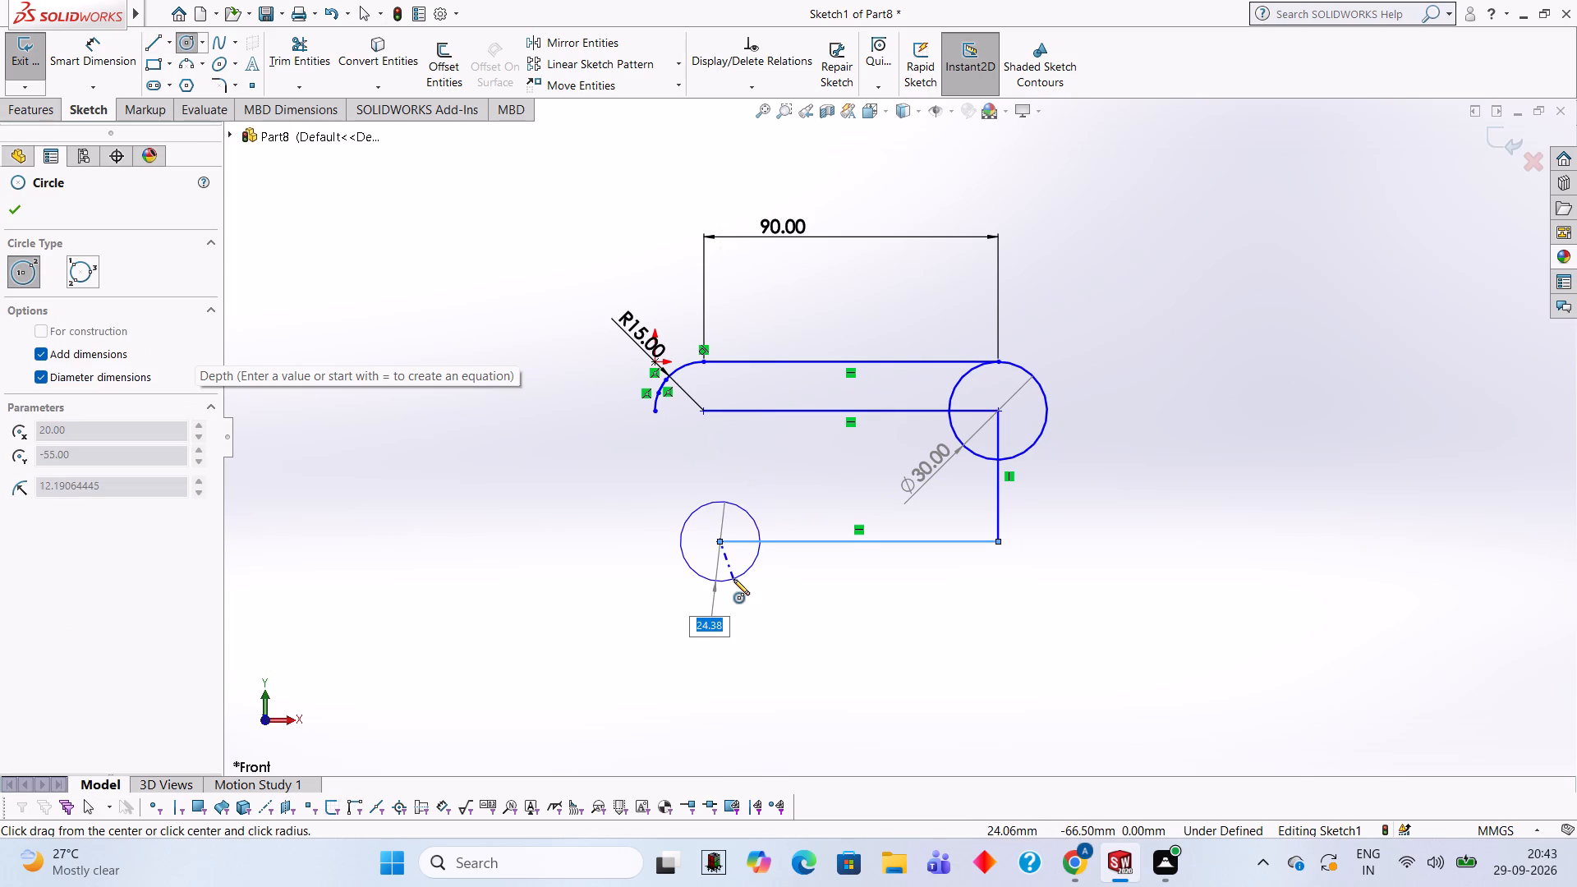
{"action": "type", "text": "60"}
{"action": "key", "text": "Return"}
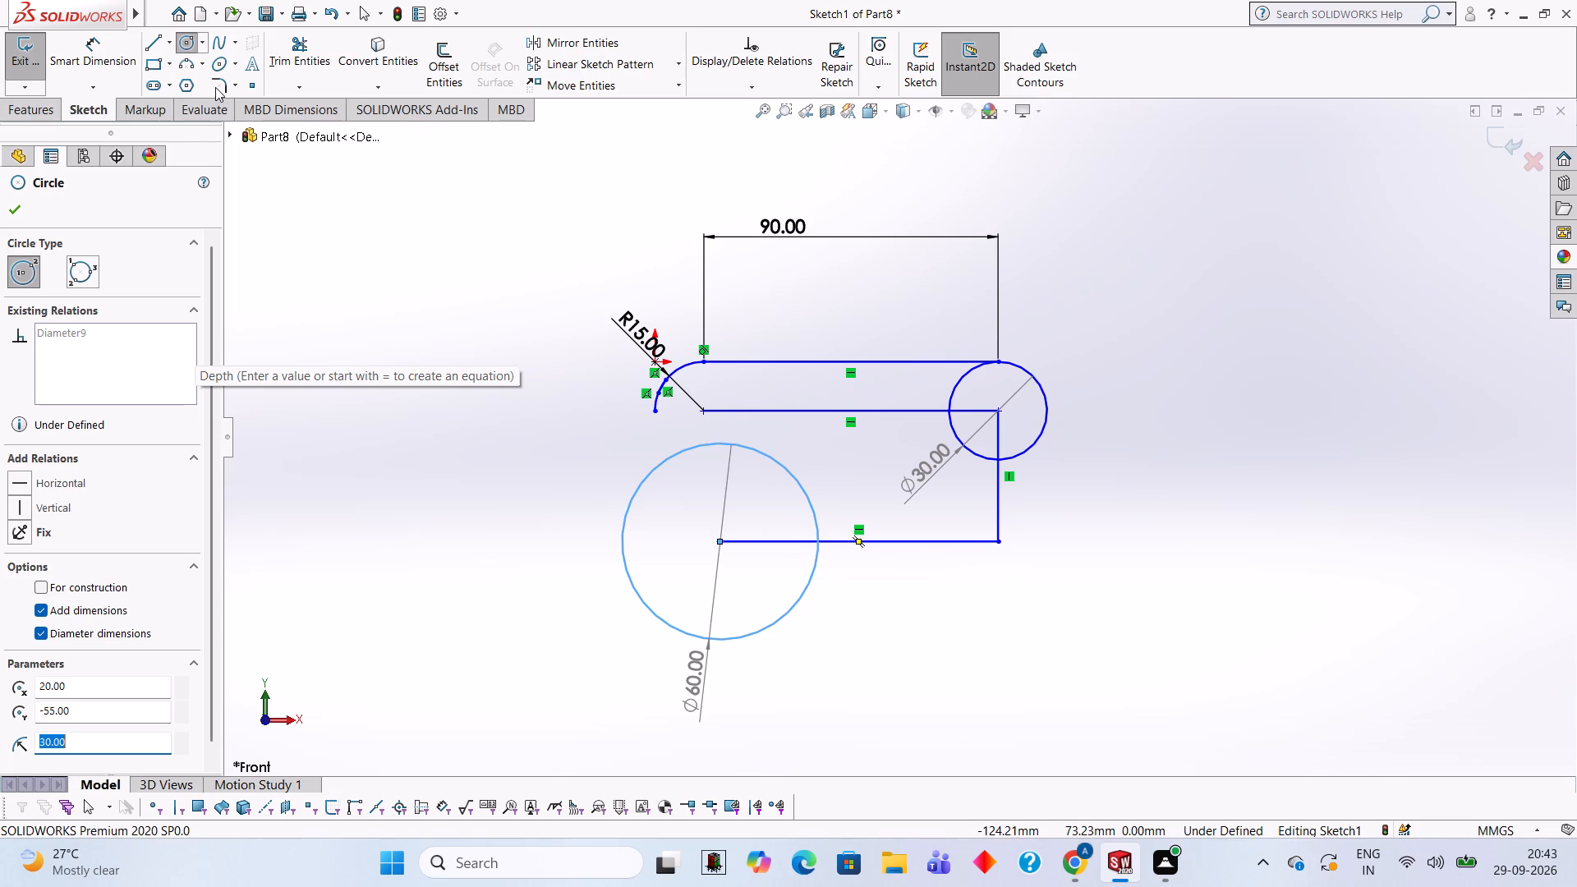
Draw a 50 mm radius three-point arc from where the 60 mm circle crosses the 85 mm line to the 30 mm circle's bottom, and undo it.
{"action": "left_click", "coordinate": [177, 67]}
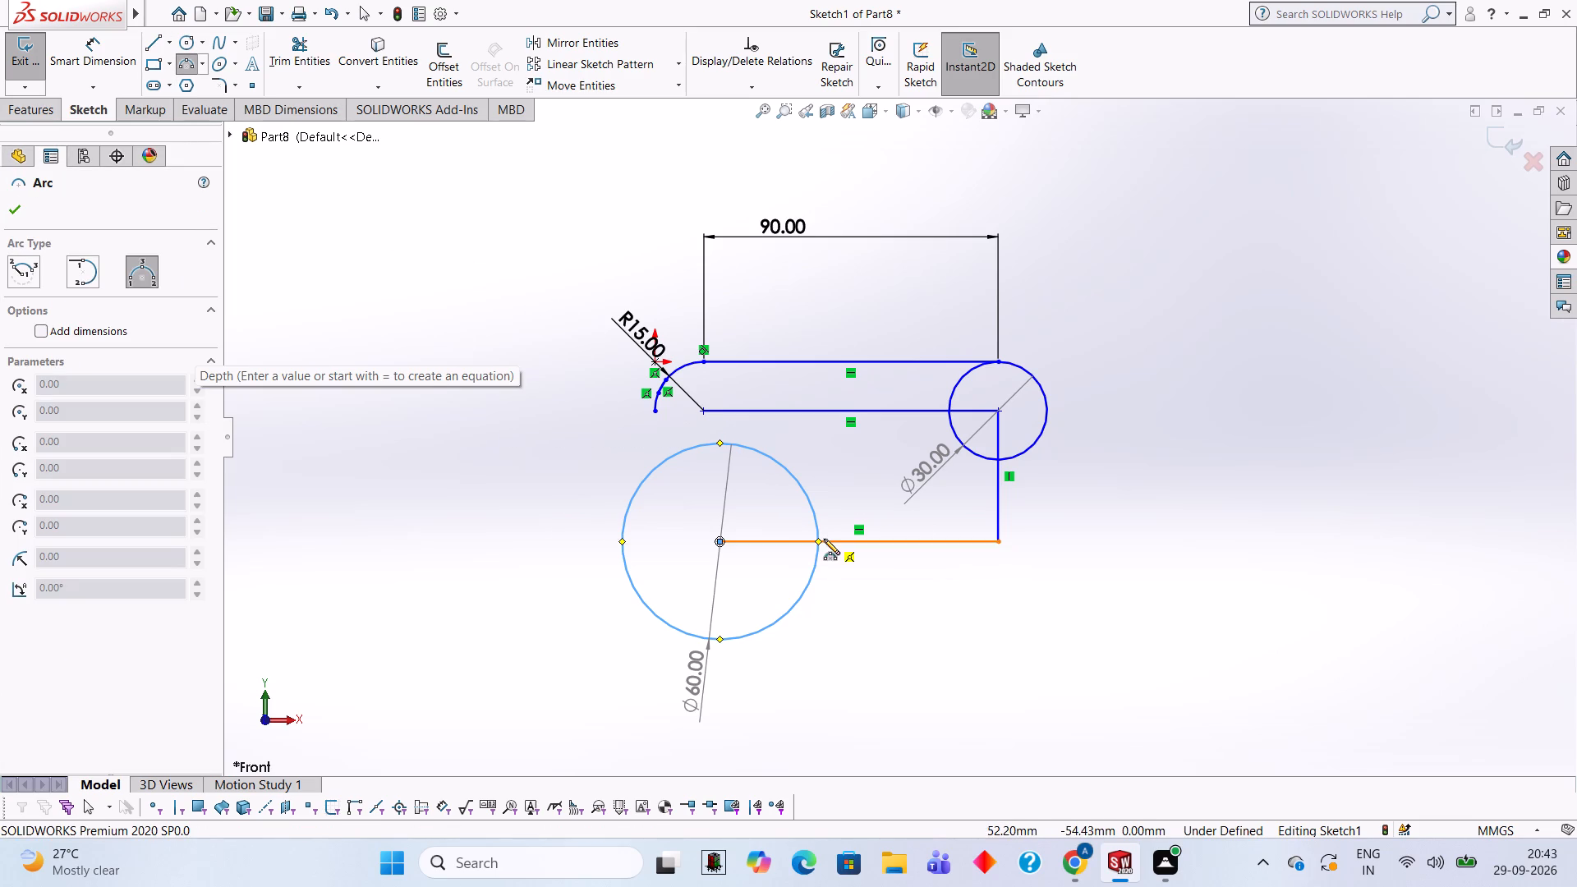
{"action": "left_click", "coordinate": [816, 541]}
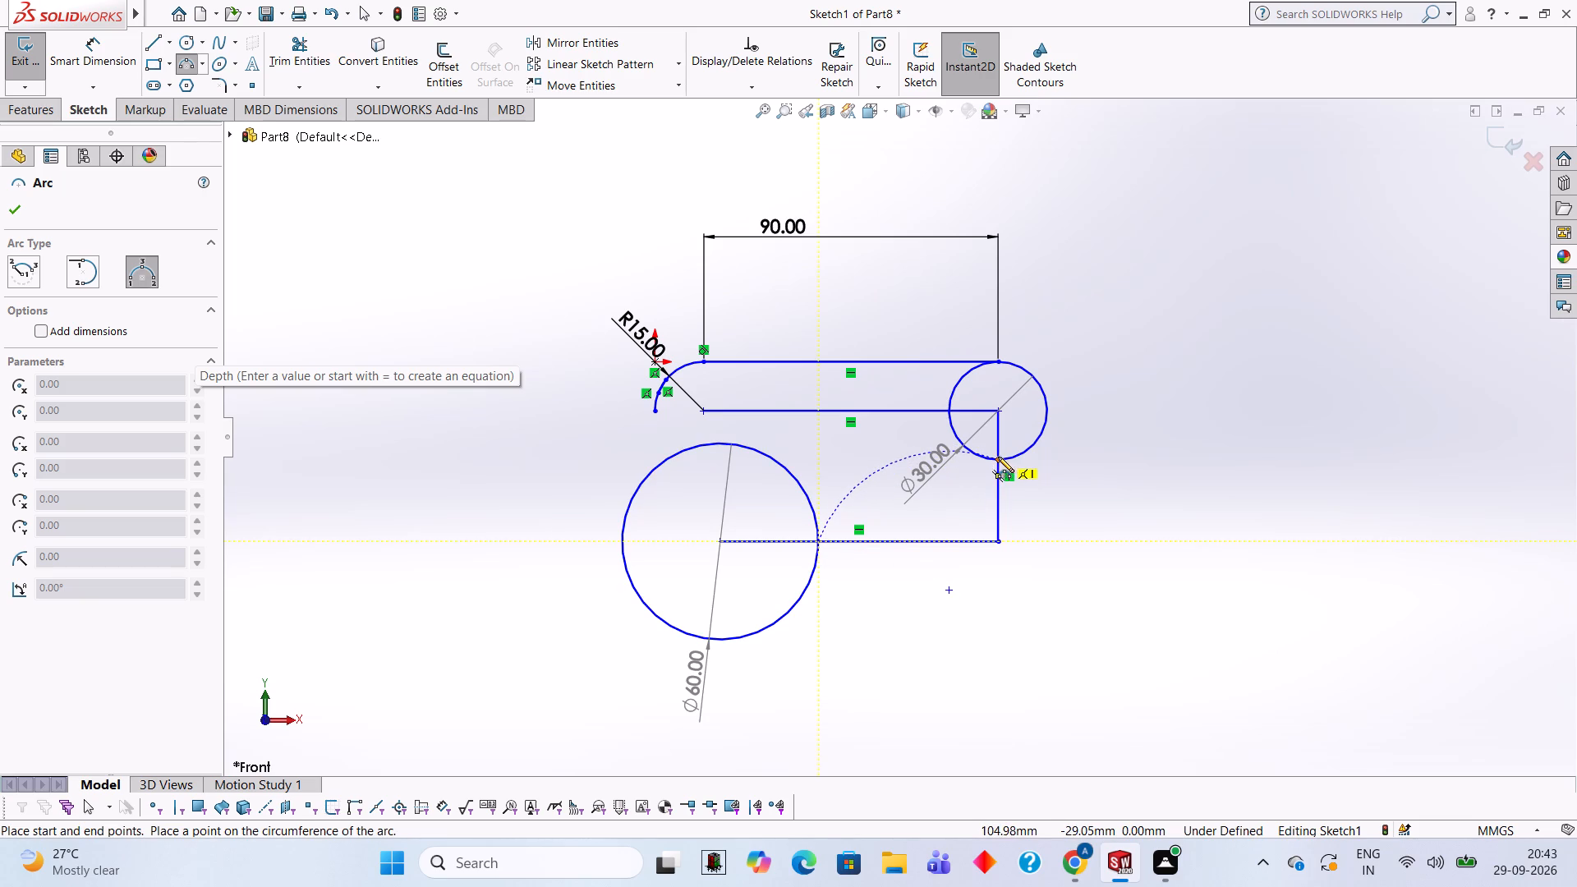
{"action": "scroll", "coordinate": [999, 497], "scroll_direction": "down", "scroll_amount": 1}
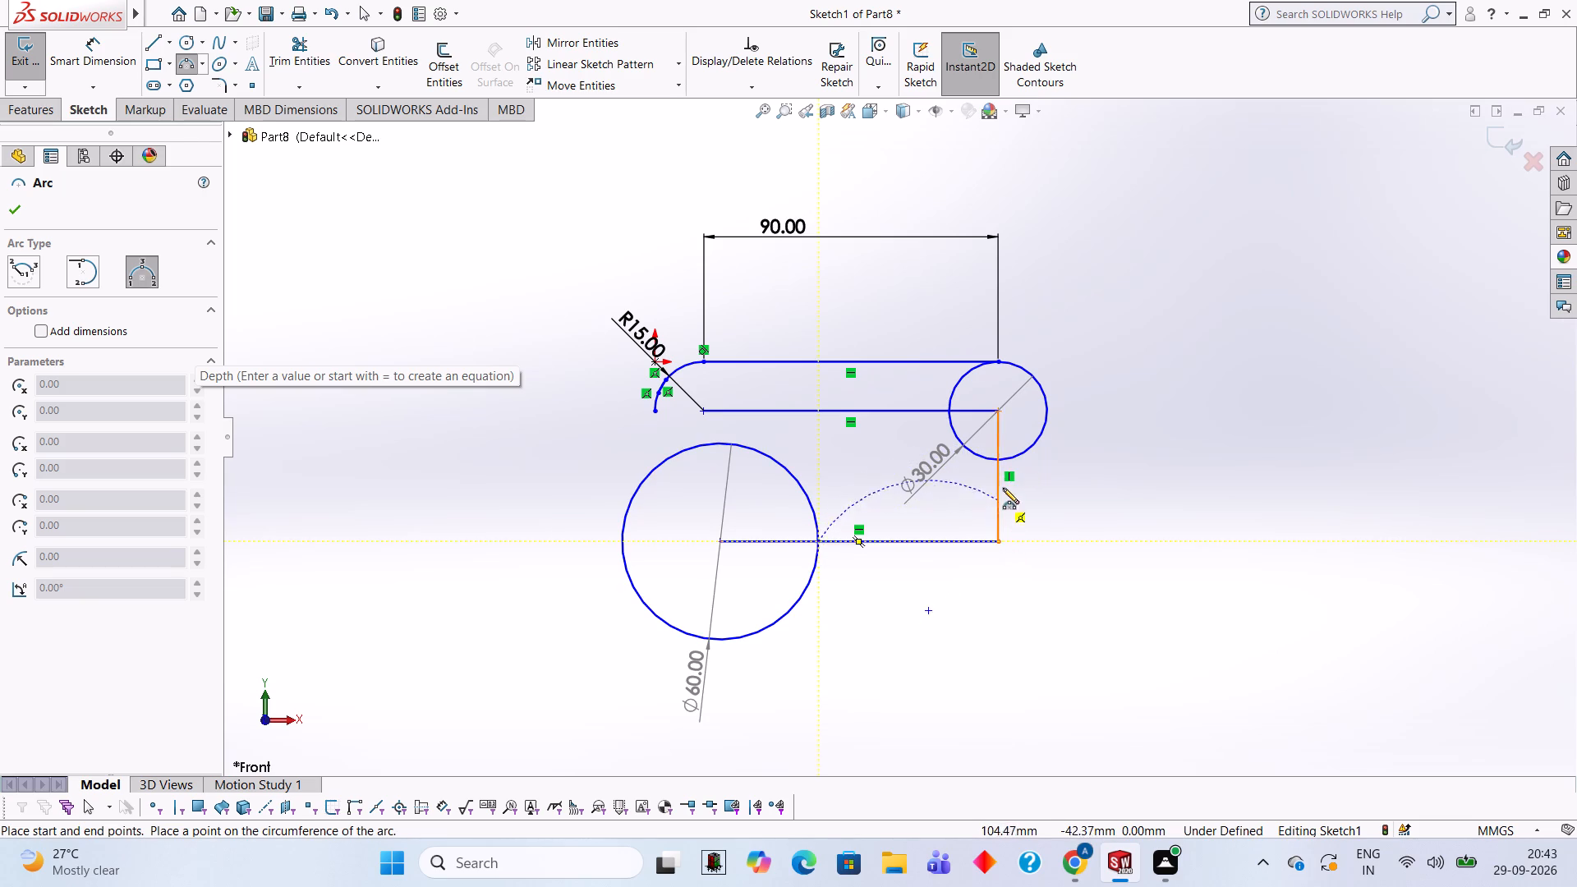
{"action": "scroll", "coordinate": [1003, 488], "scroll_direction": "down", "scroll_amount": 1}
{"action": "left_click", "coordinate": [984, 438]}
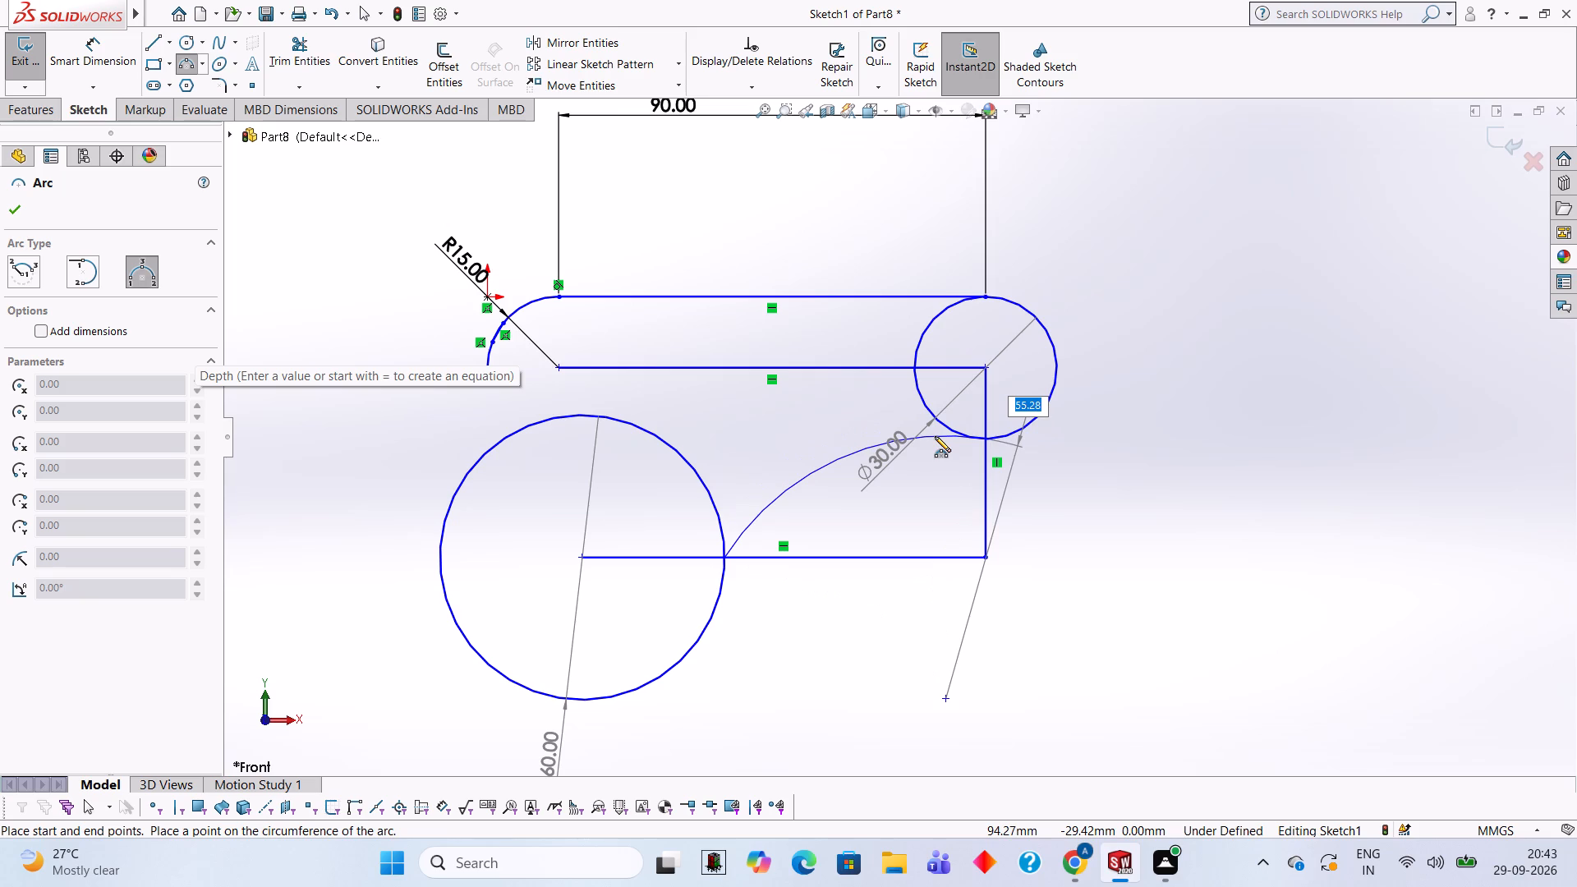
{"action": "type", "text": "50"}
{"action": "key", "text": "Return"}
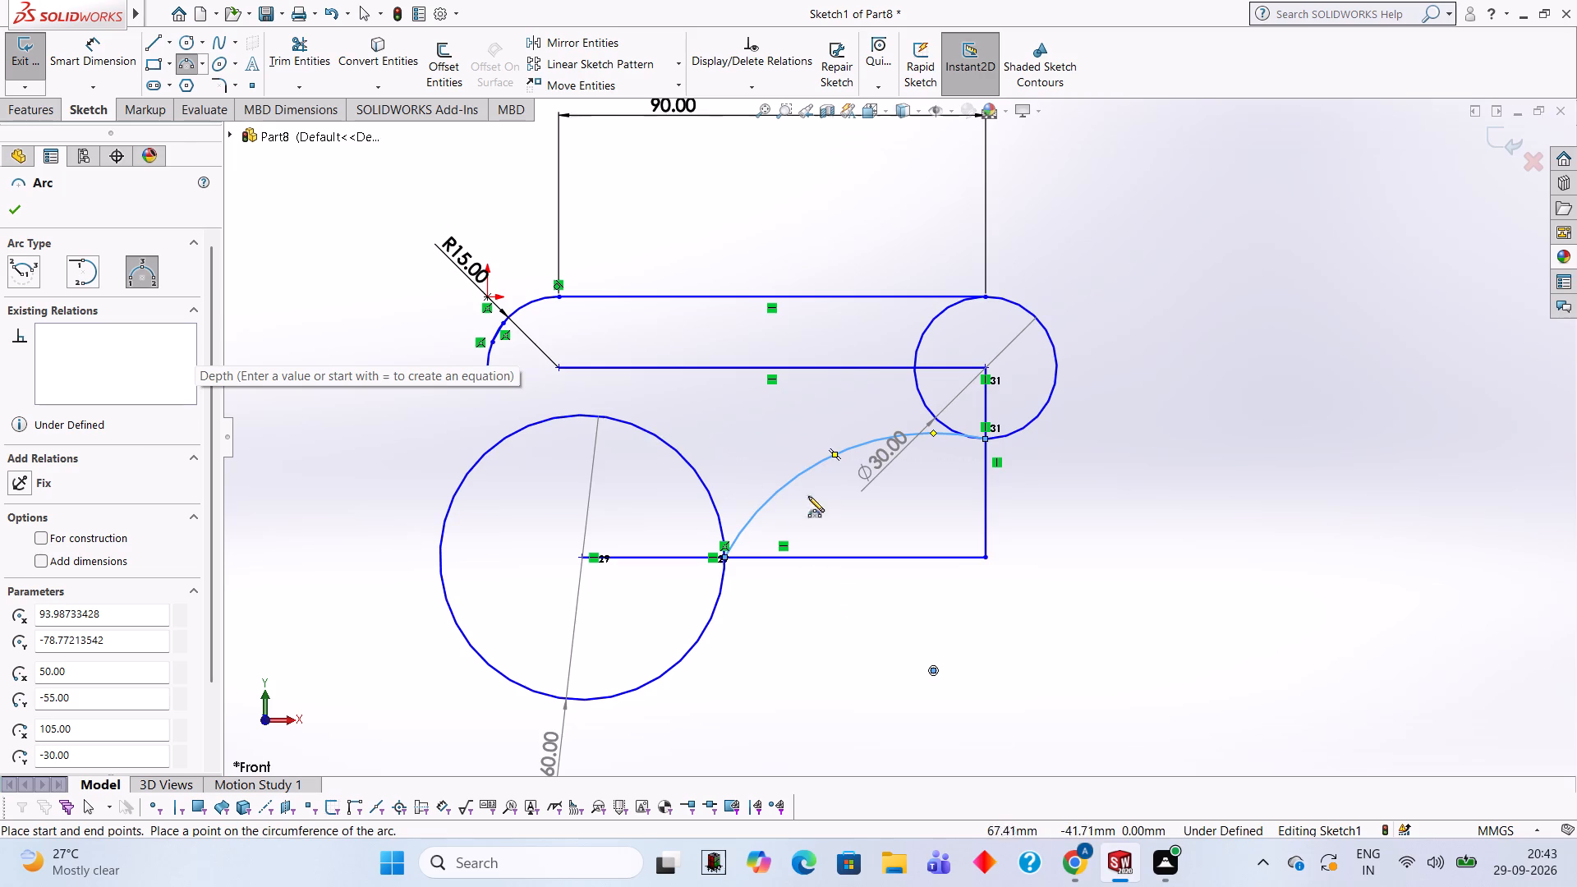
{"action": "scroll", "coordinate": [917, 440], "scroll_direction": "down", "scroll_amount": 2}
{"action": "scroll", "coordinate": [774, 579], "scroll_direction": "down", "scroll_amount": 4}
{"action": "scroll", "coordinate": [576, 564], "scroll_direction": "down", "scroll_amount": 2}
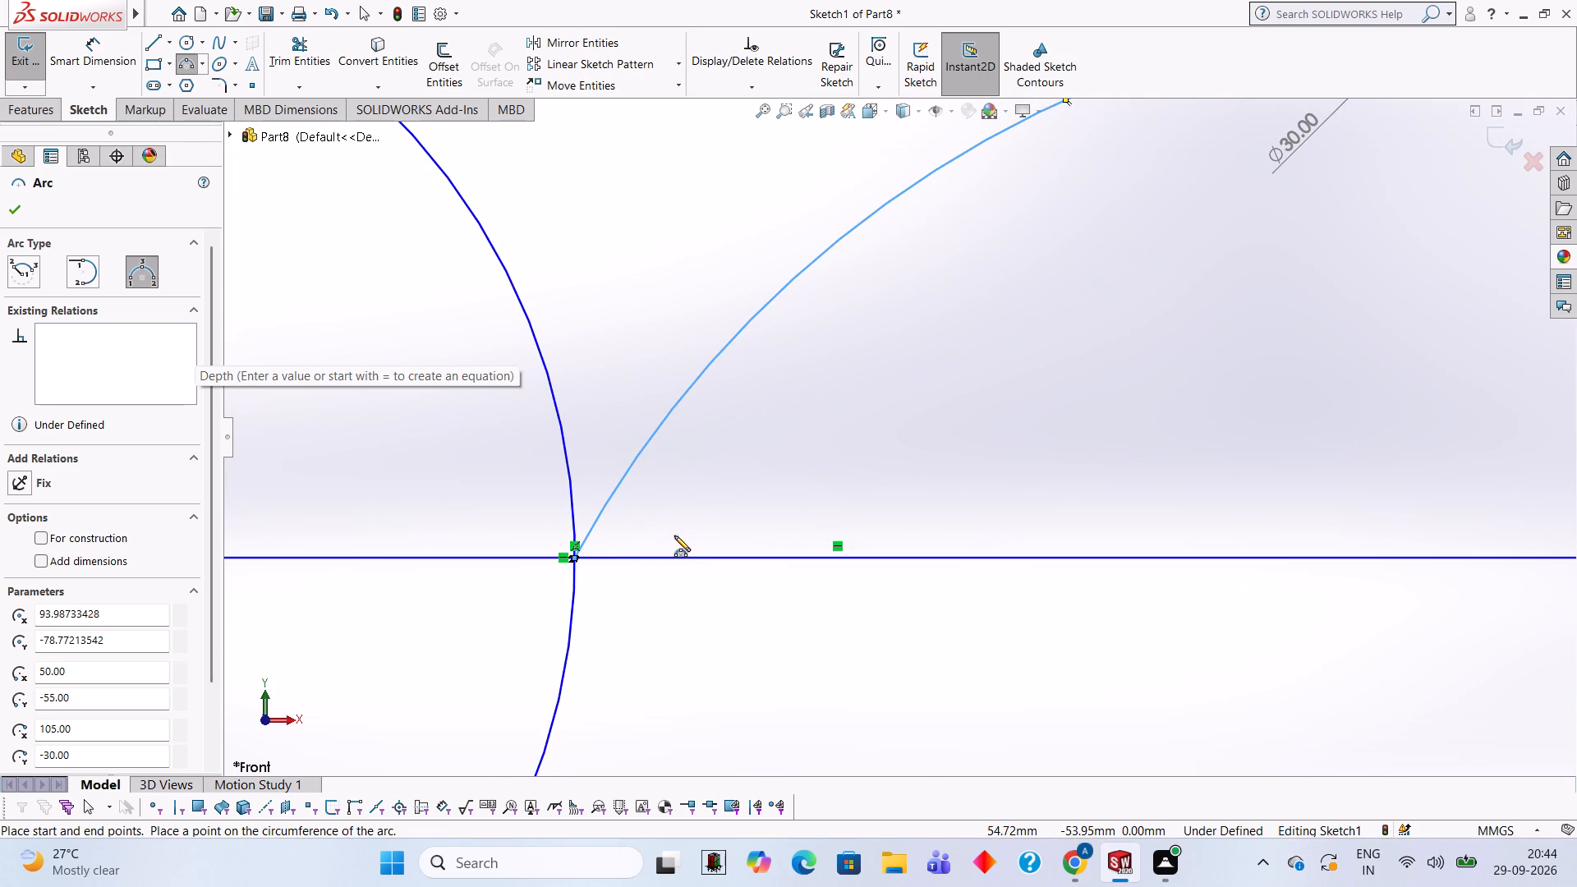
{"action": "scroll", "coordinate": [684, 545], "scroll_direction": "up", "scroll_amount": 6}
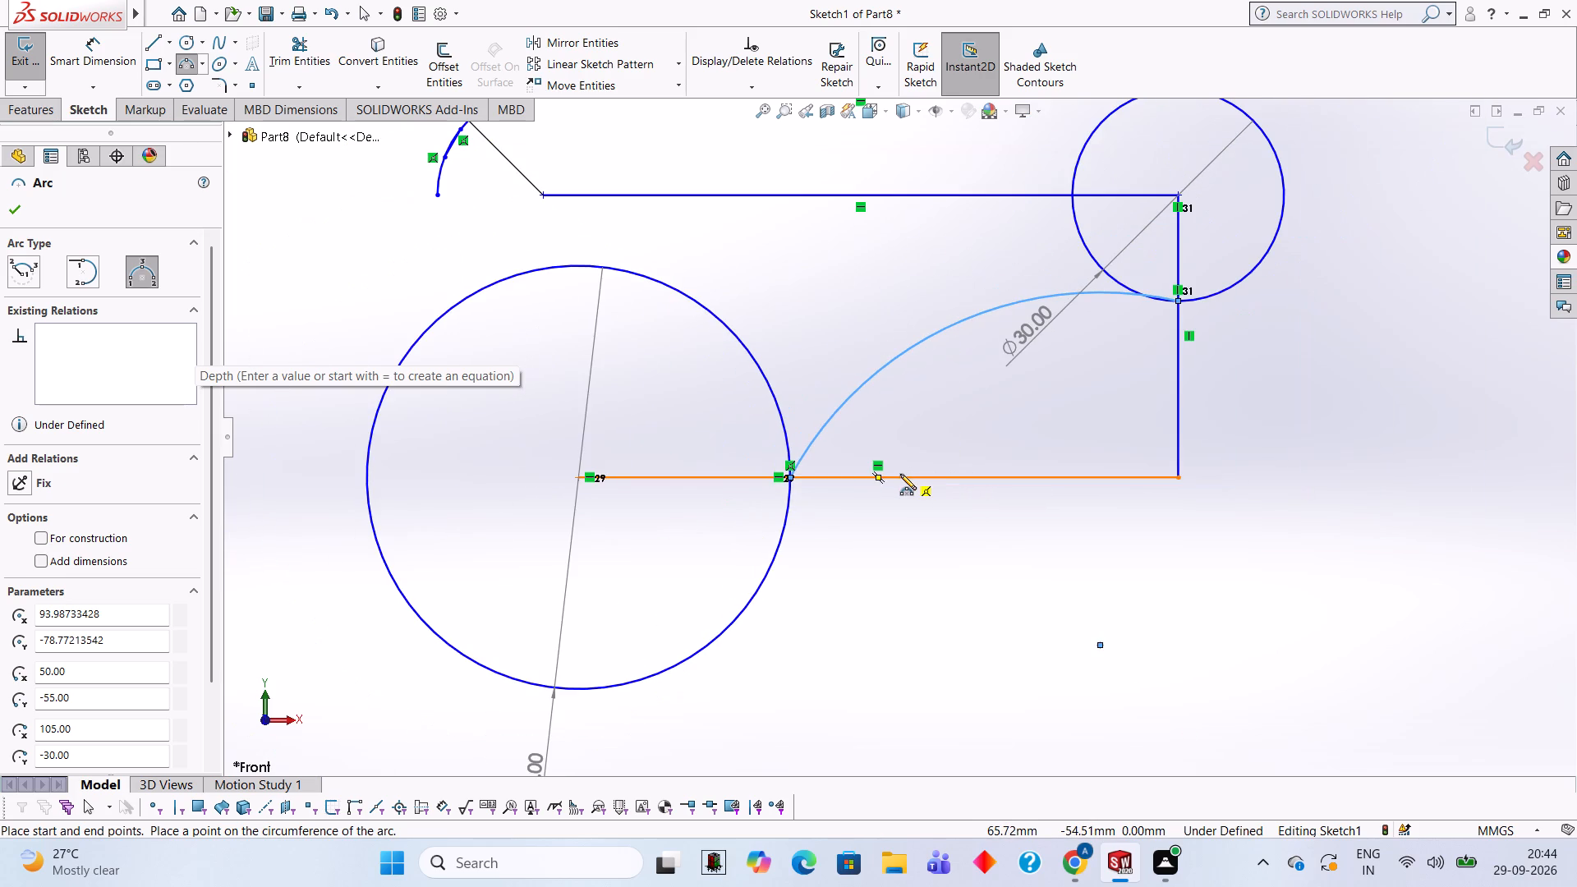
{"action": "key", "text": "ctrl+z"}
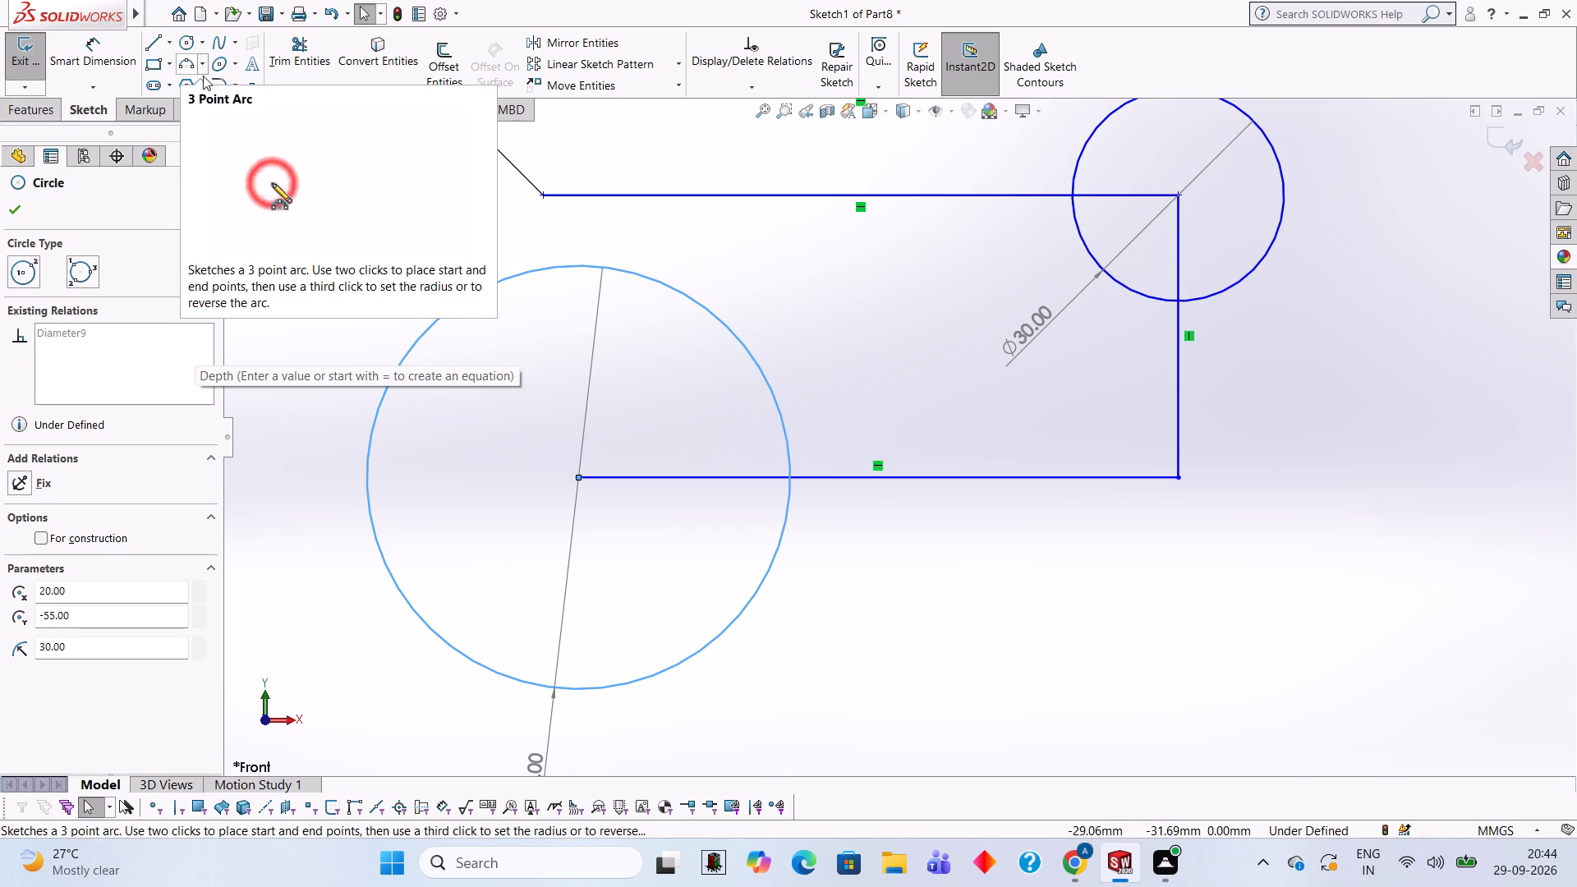
Draw a 50 mm radius three-point arc from the 60 mm circle, just below the 85 mm line, to the bottom of the 30 mm circle.
{"action": "scroll", "coordinate": [984, 439], "scroll_direction": "up", "scroll_amount": 3}
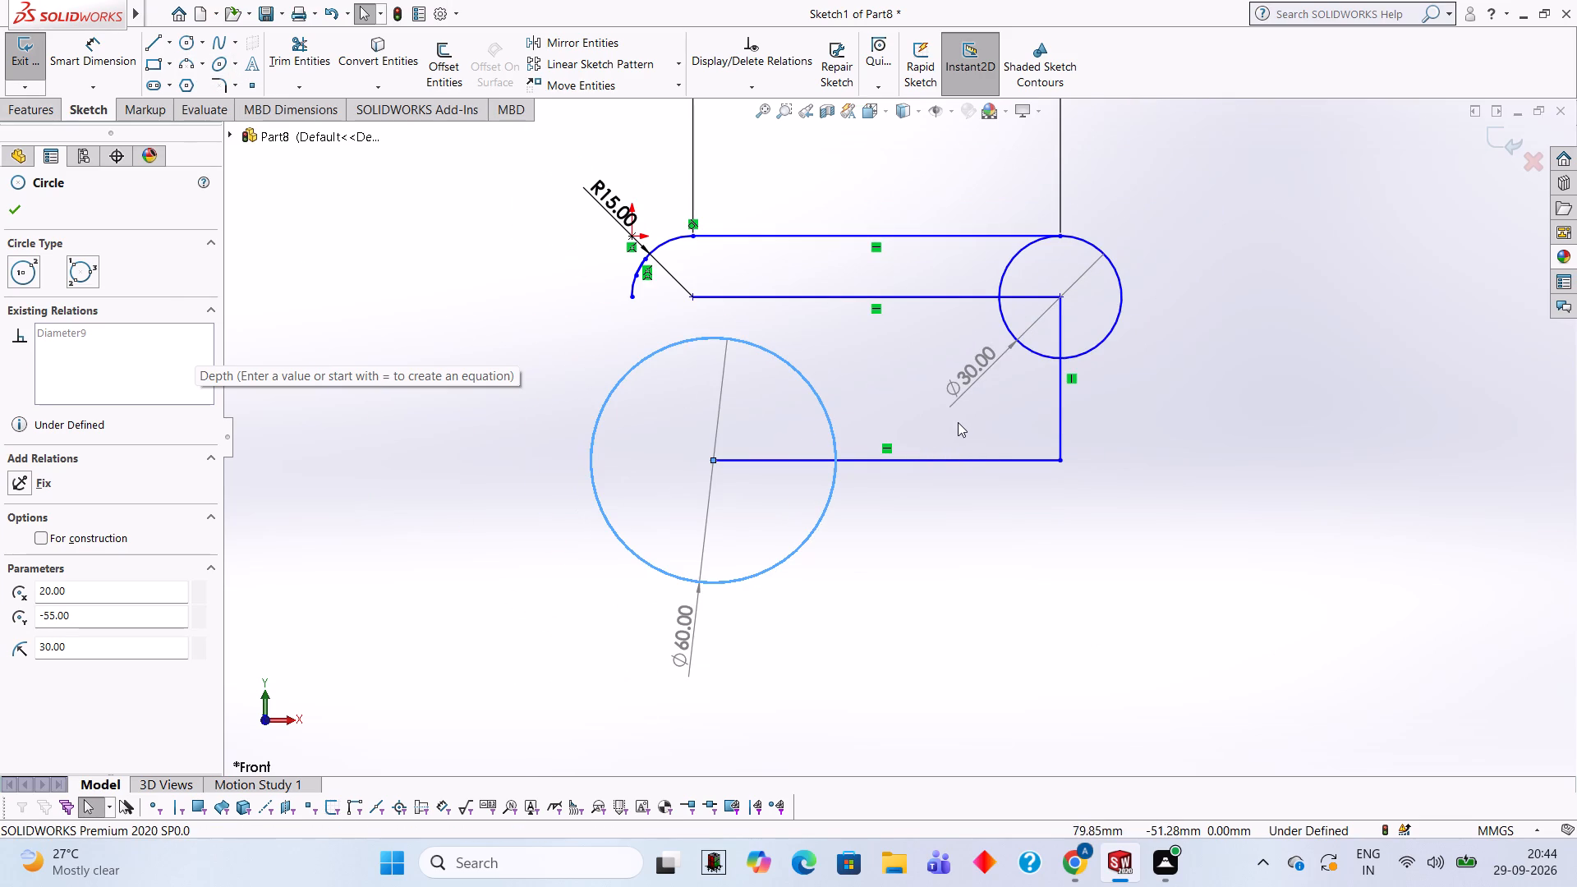
{"action": "scroll", "coordinate": [959, 416], "scroll_direction": "up", "scroll_amount": 2}
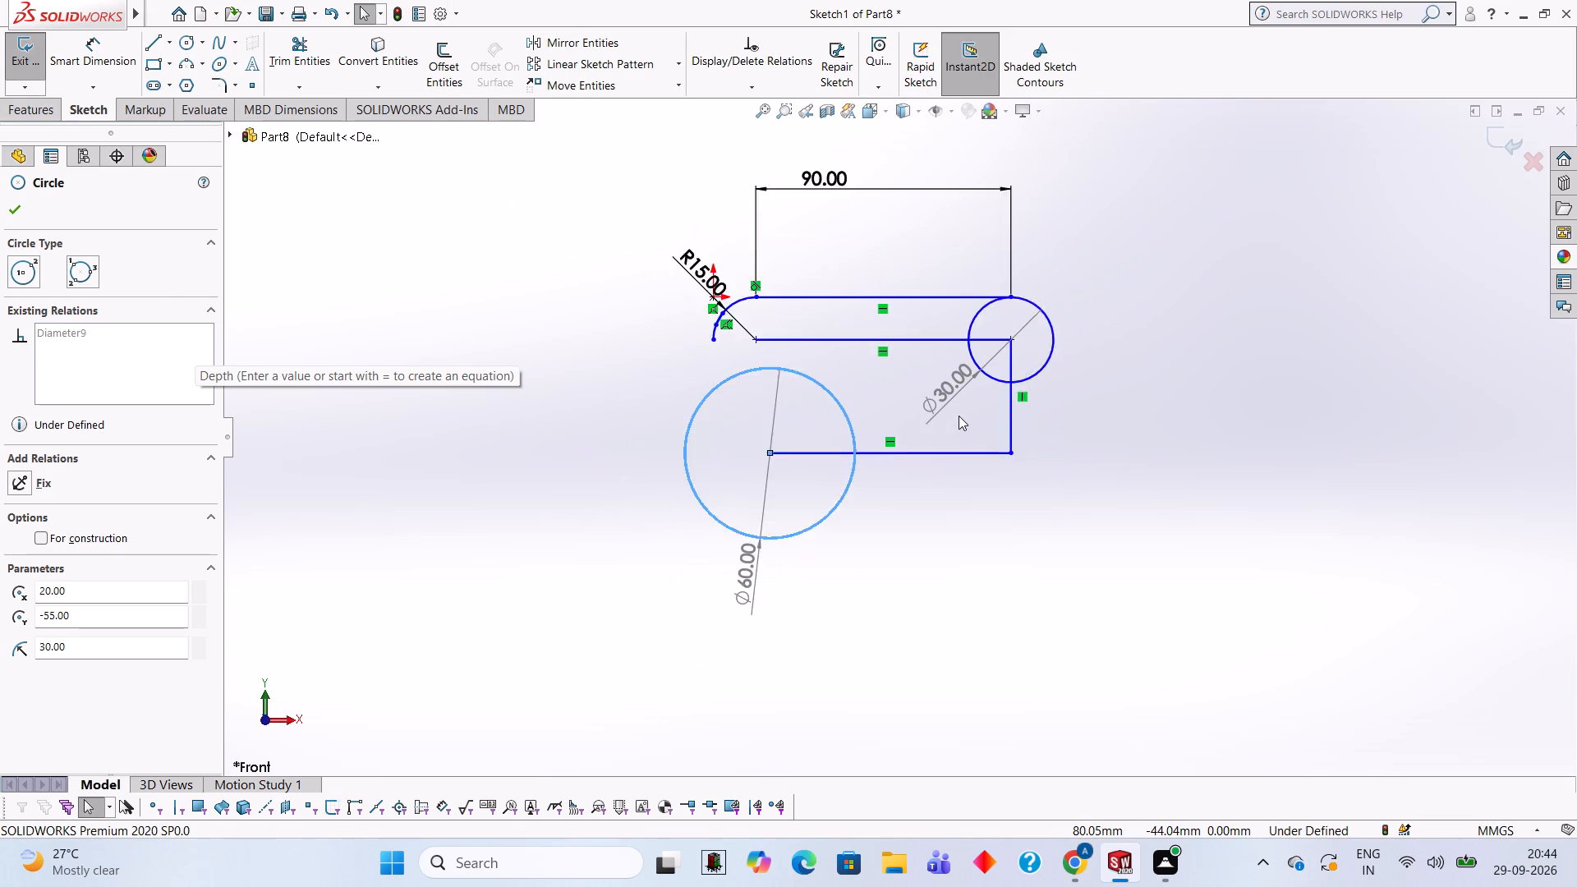
{"action": "scroll", "coordinate": [959, 416], "scroll_direction": "down", "scroll_amount": 2}
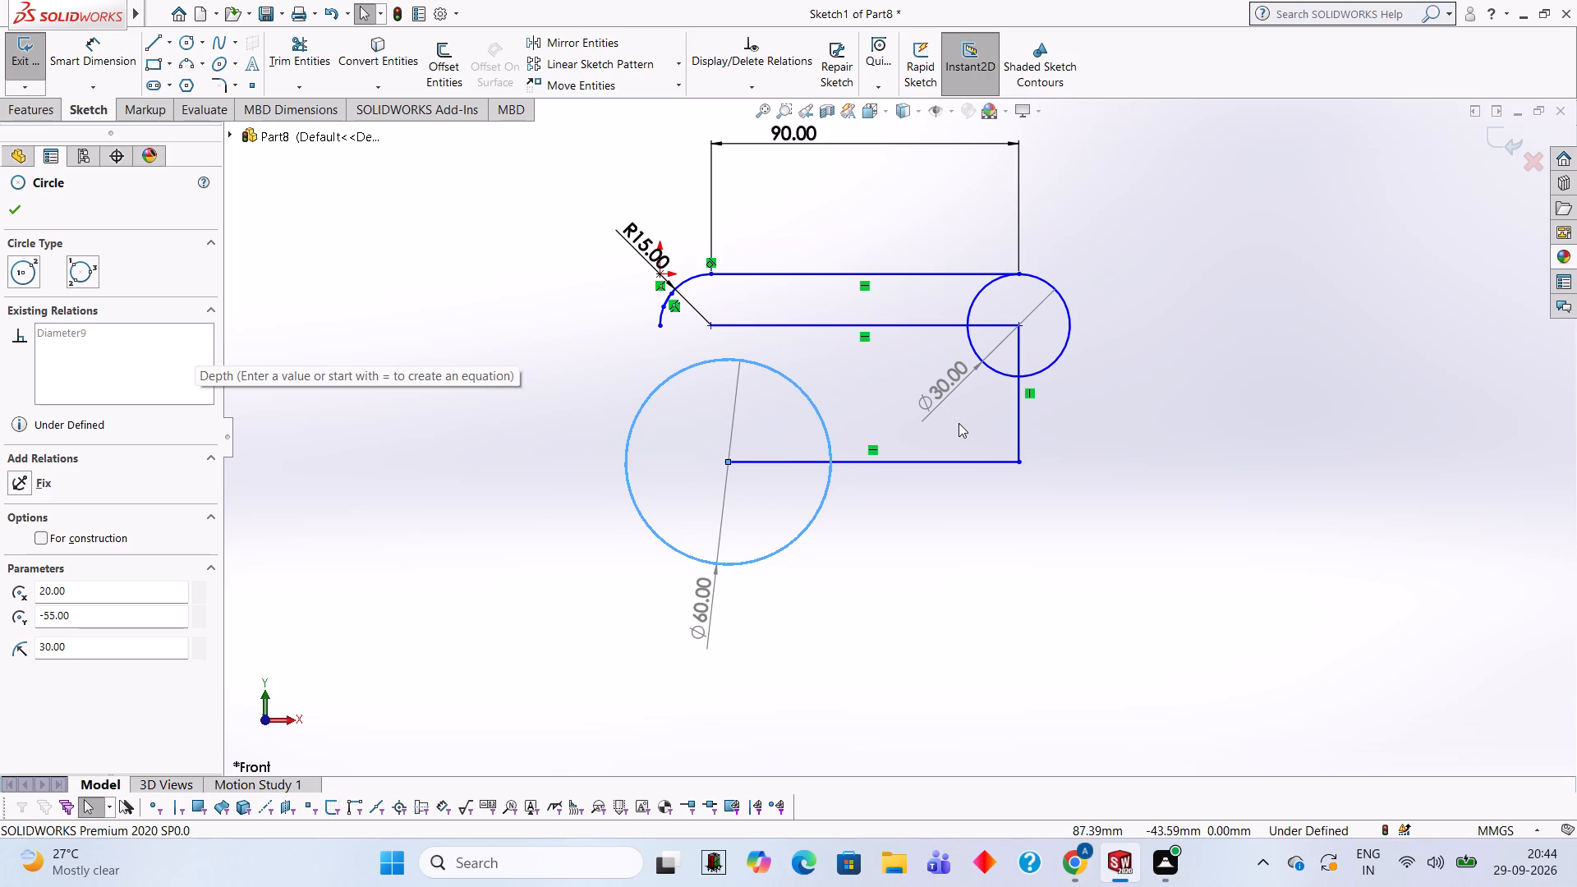
{"action": "left_click", "coordinate": [191, 65]}
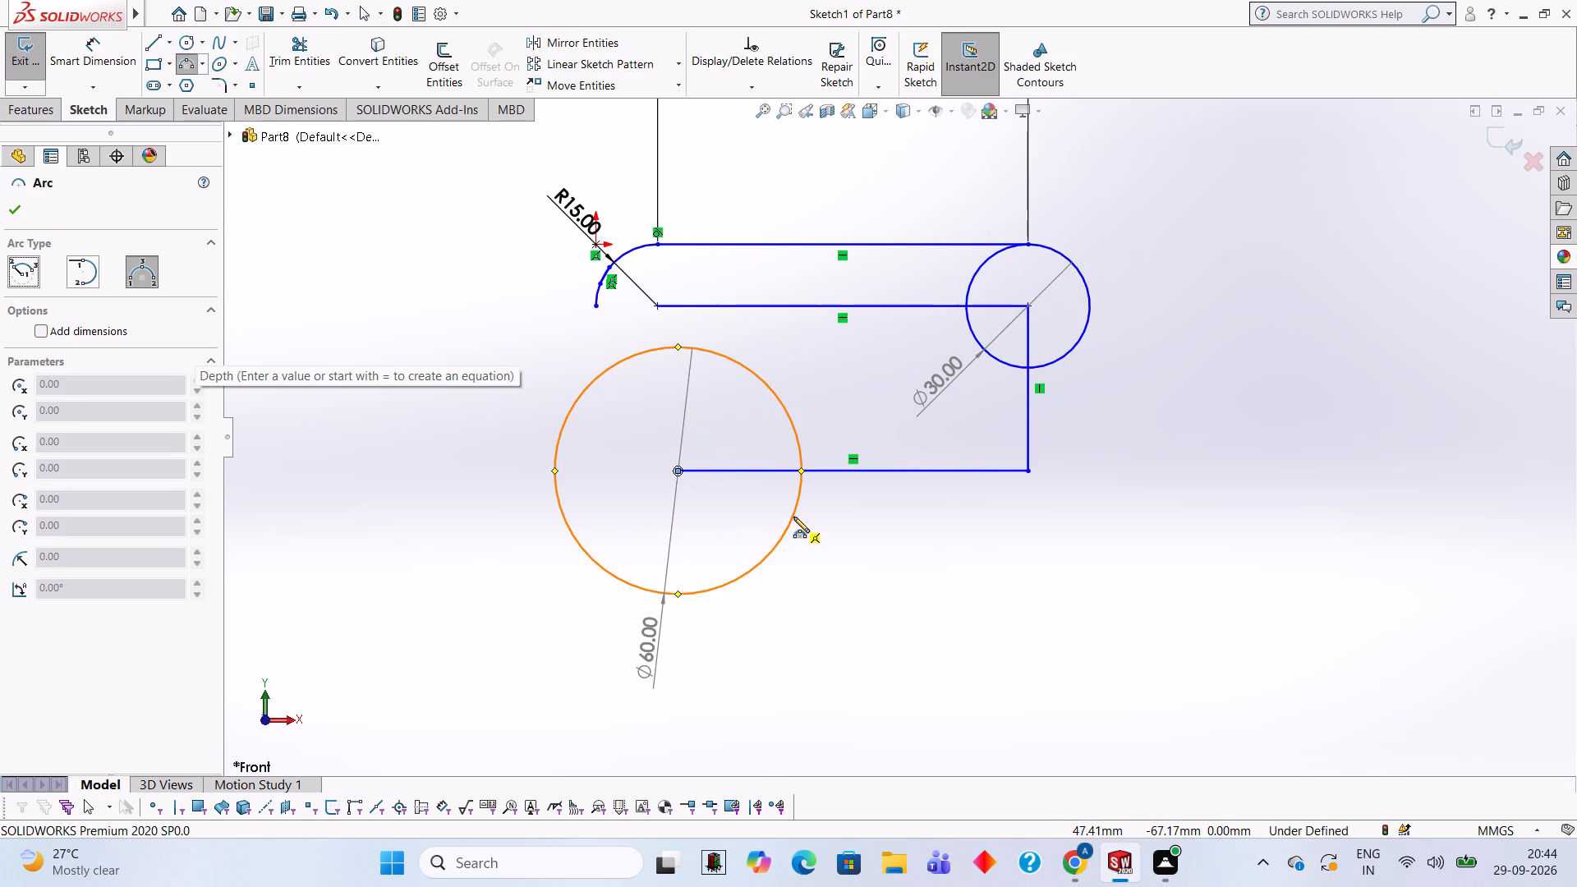
{"action": "left_click", "coordinate": [790, 517]}
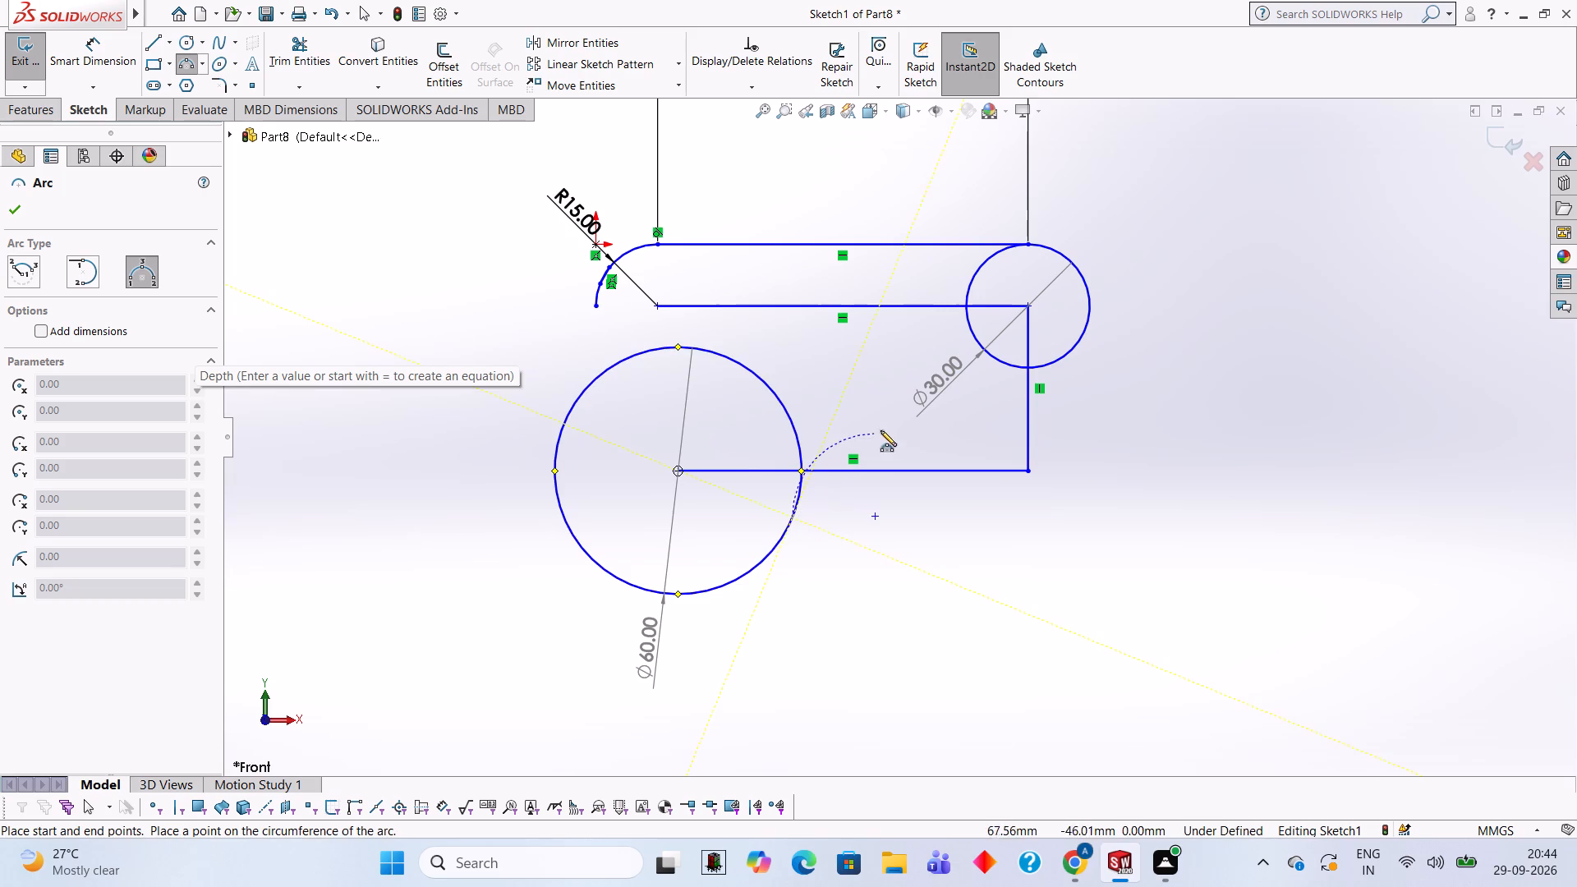
{"action": "left_click", "coordinate": [1024, 369]}
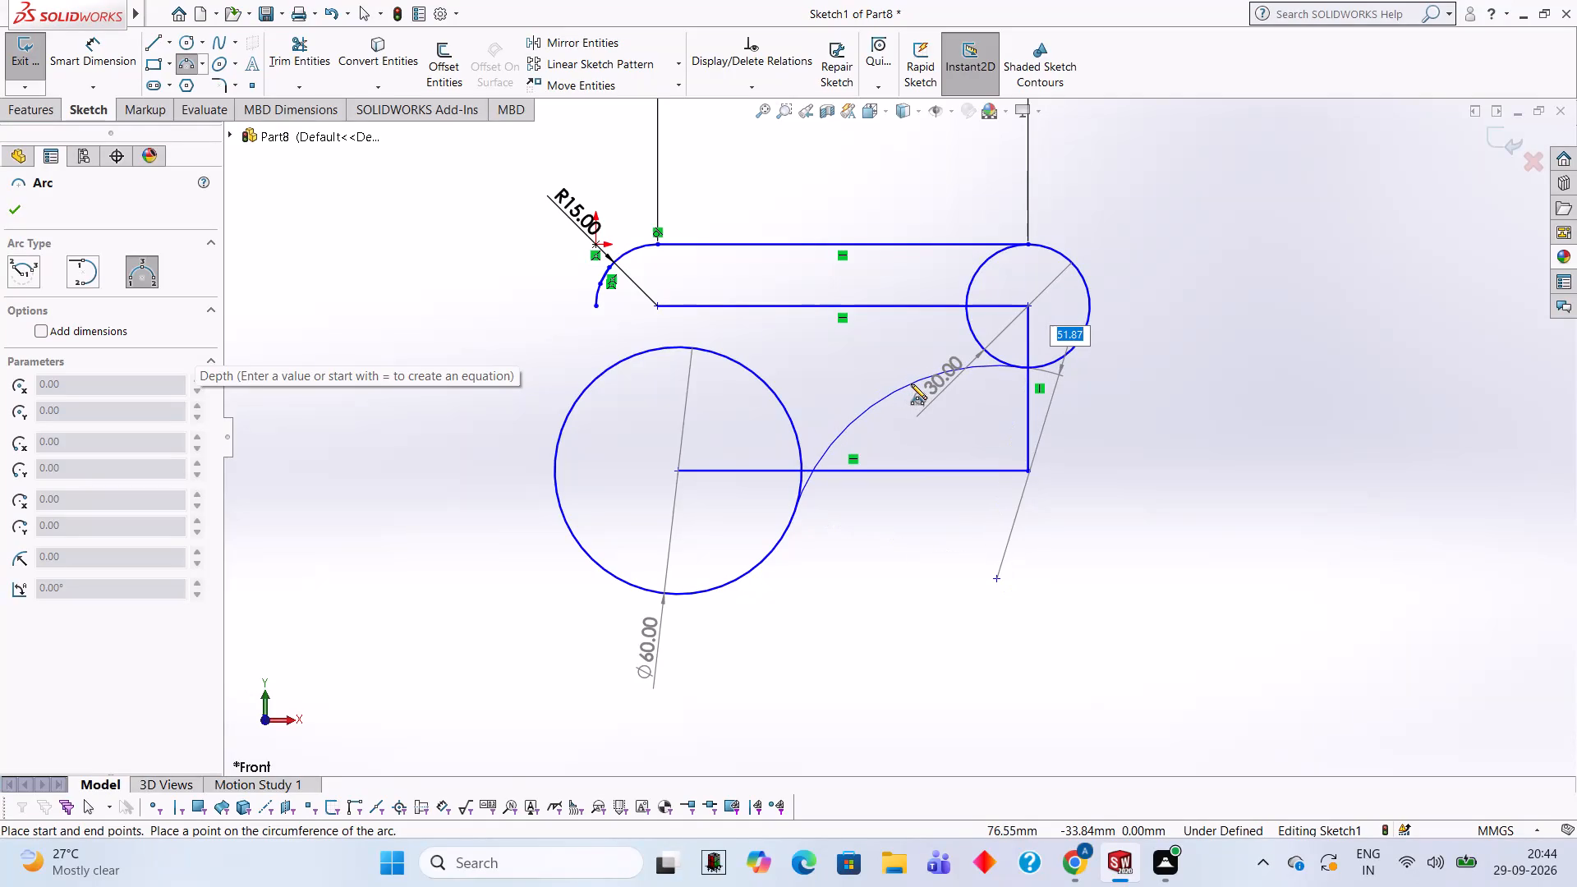
{"action": "type", "text": "50"}
{"action": "key", "text": "Return"}
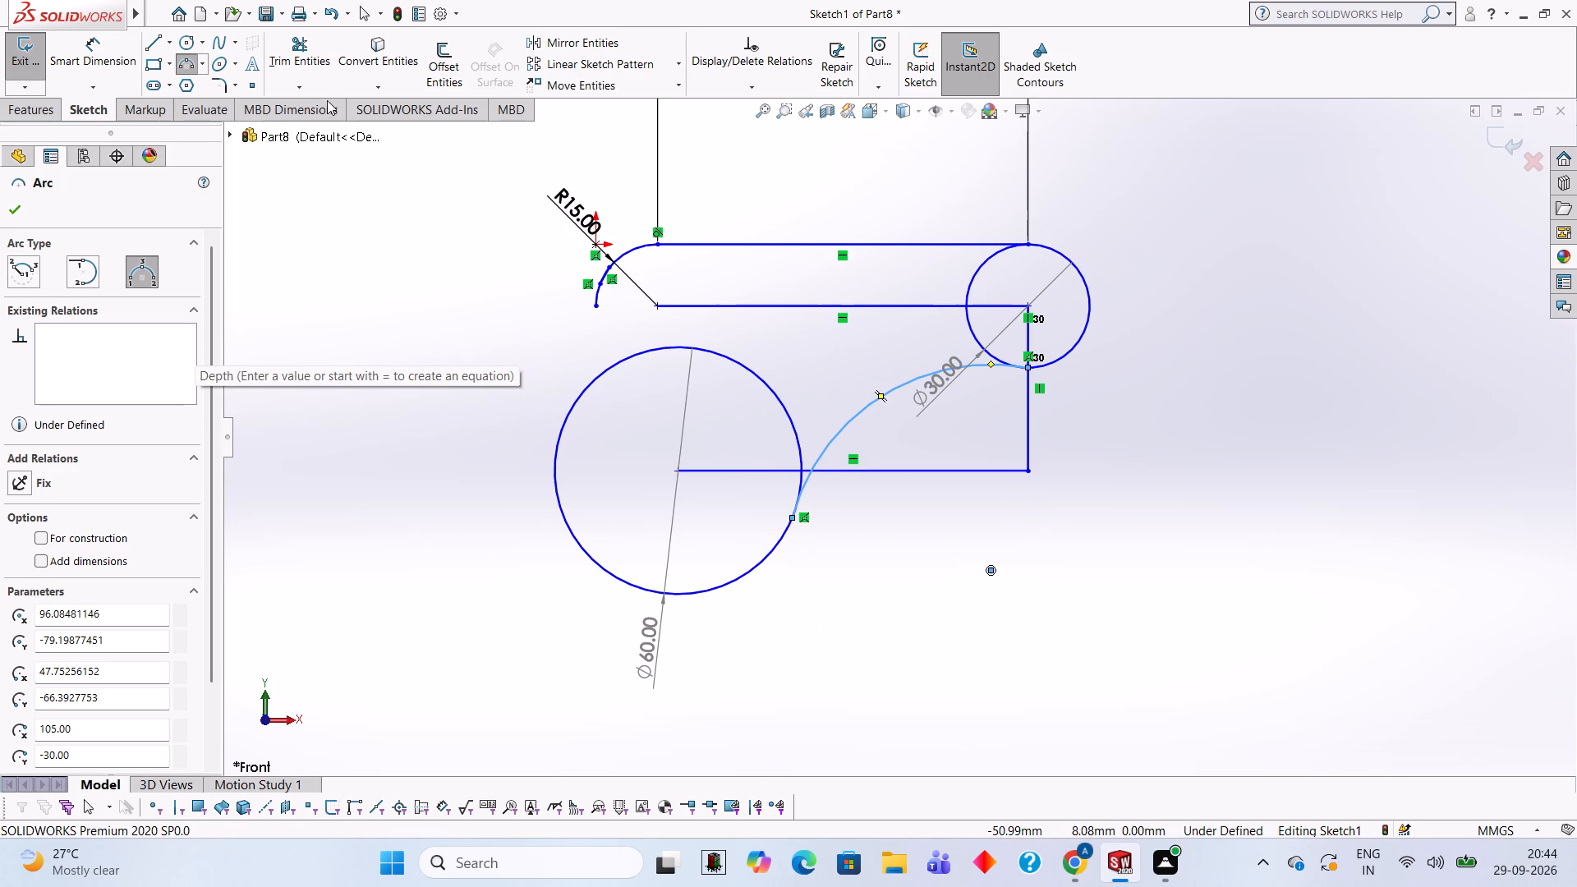
Draw a slanted line about 43 mm long from the R15 arc to the near side of the 60 mm circle, tangent to the circle.
{"action": "left_click", "coordinate": [156, 37]}
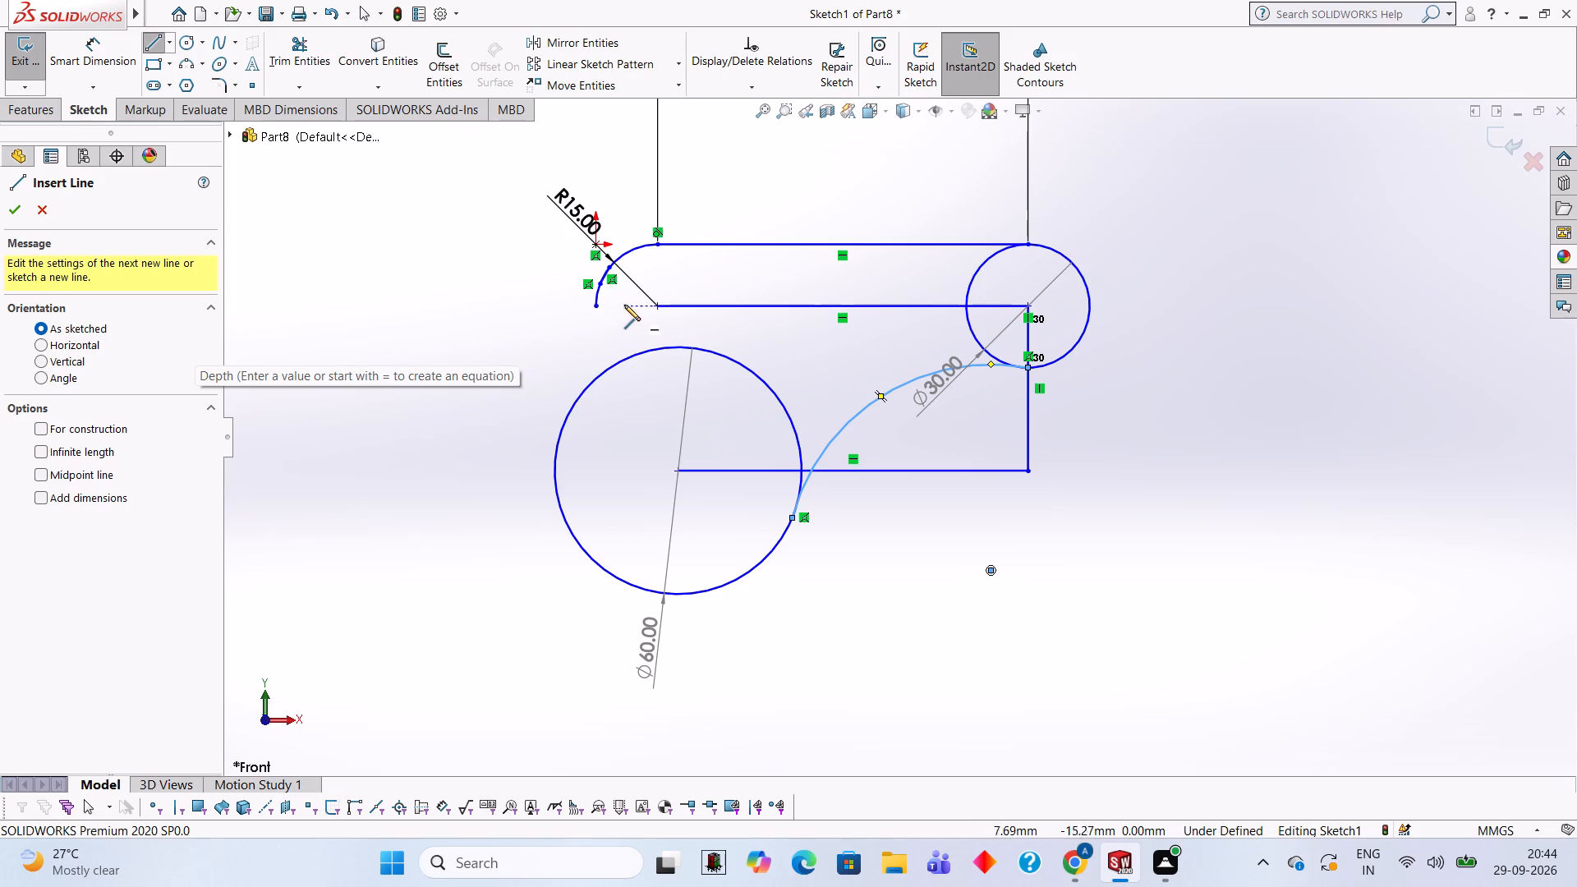
{"action": "left_click", "coordinate": [607, 266]}
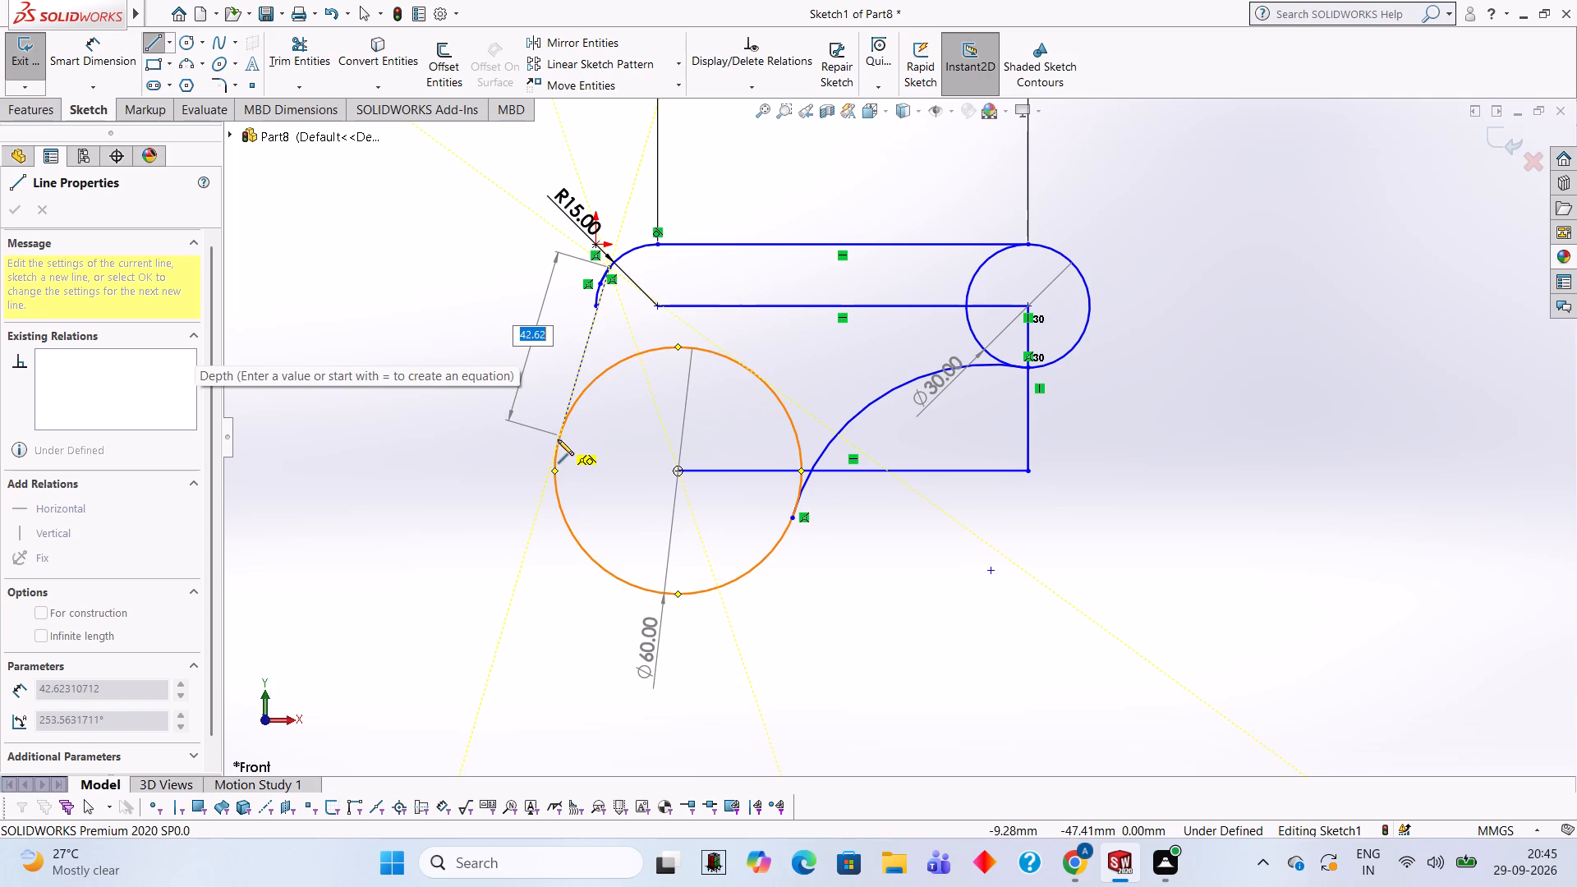
{"action": "left_click", "coordinate": [558, 439]}
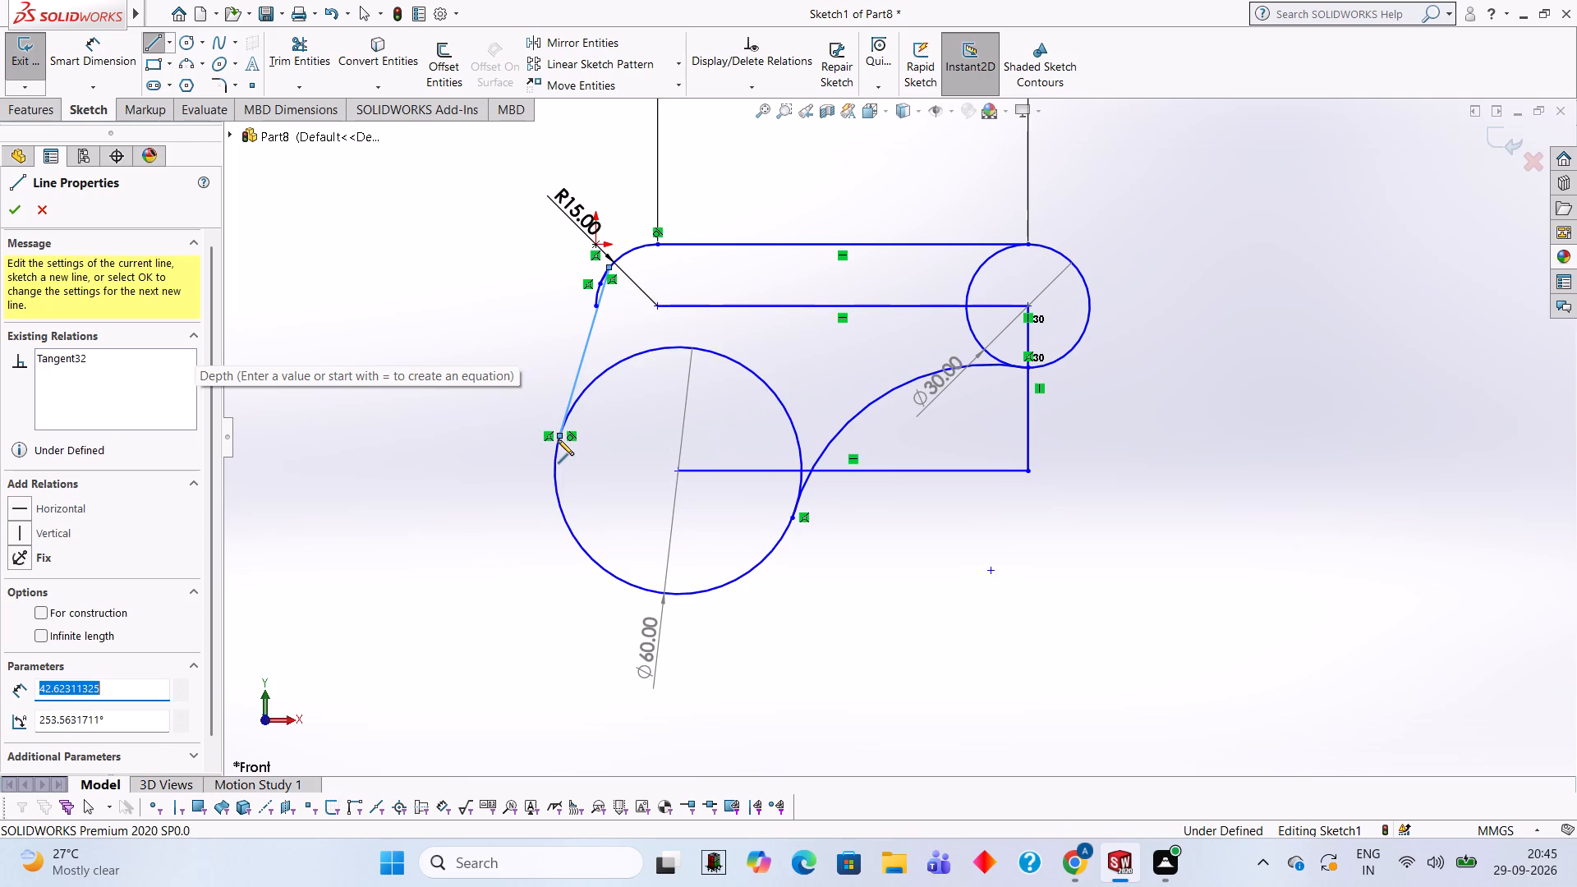
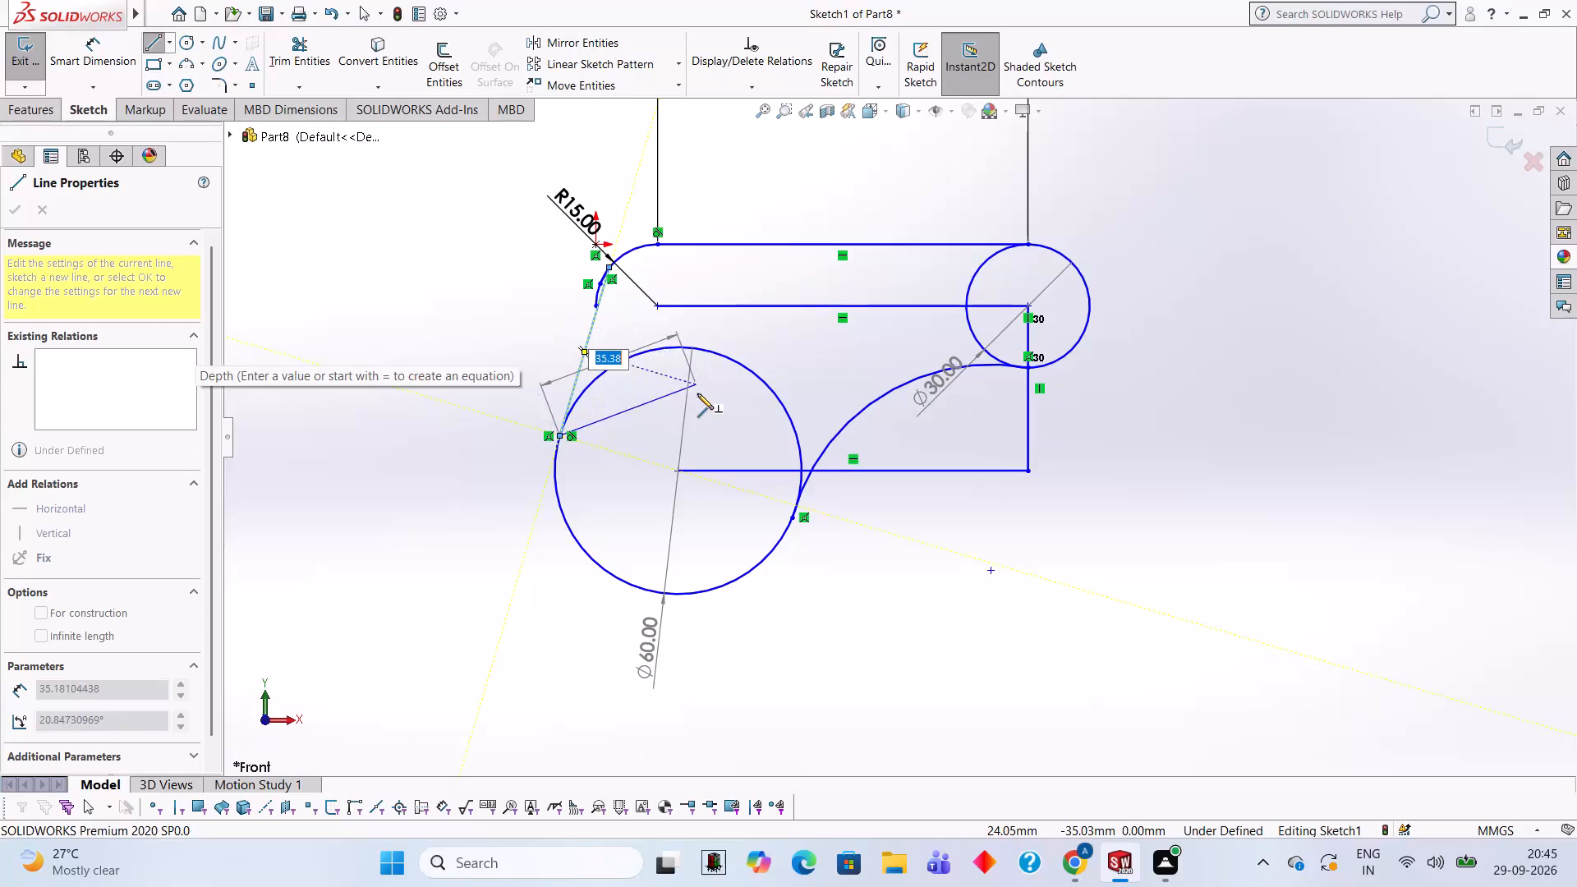
Trim the excess sketch geometry where the R15 arc meets the slanted tangent line, trimming to the closest intersection.
{"action": "key", "text": "Escape"}
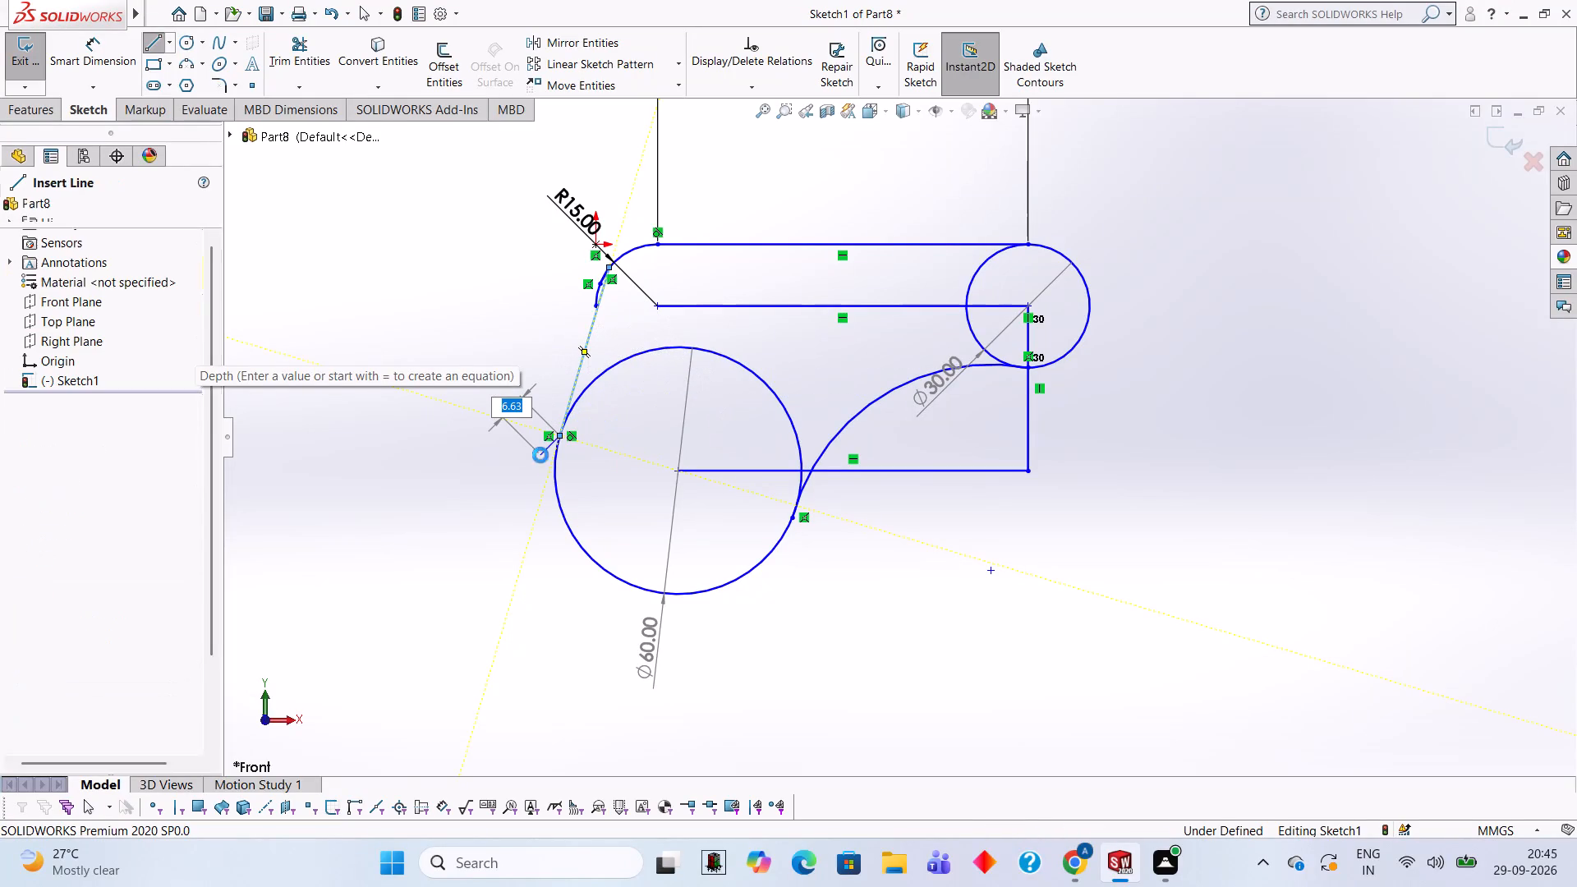
{"action": "left_click", "coordinate": [315, 73]}
{"action": "scroll", "coordinate": [612, 323], "scroll_direction": "down", "scroll_amount": 3}
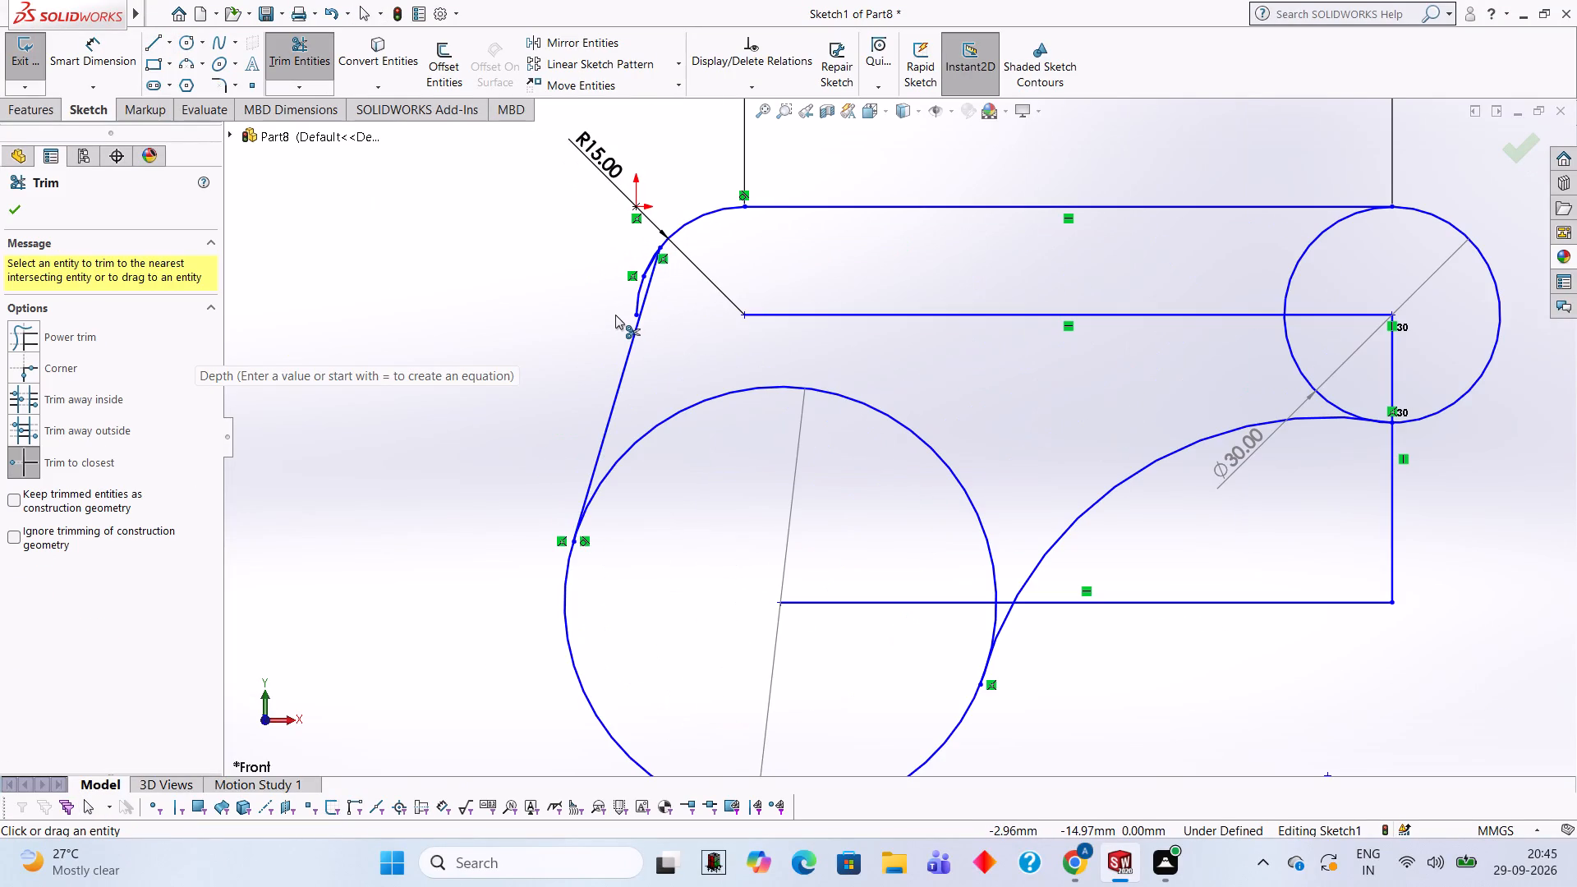
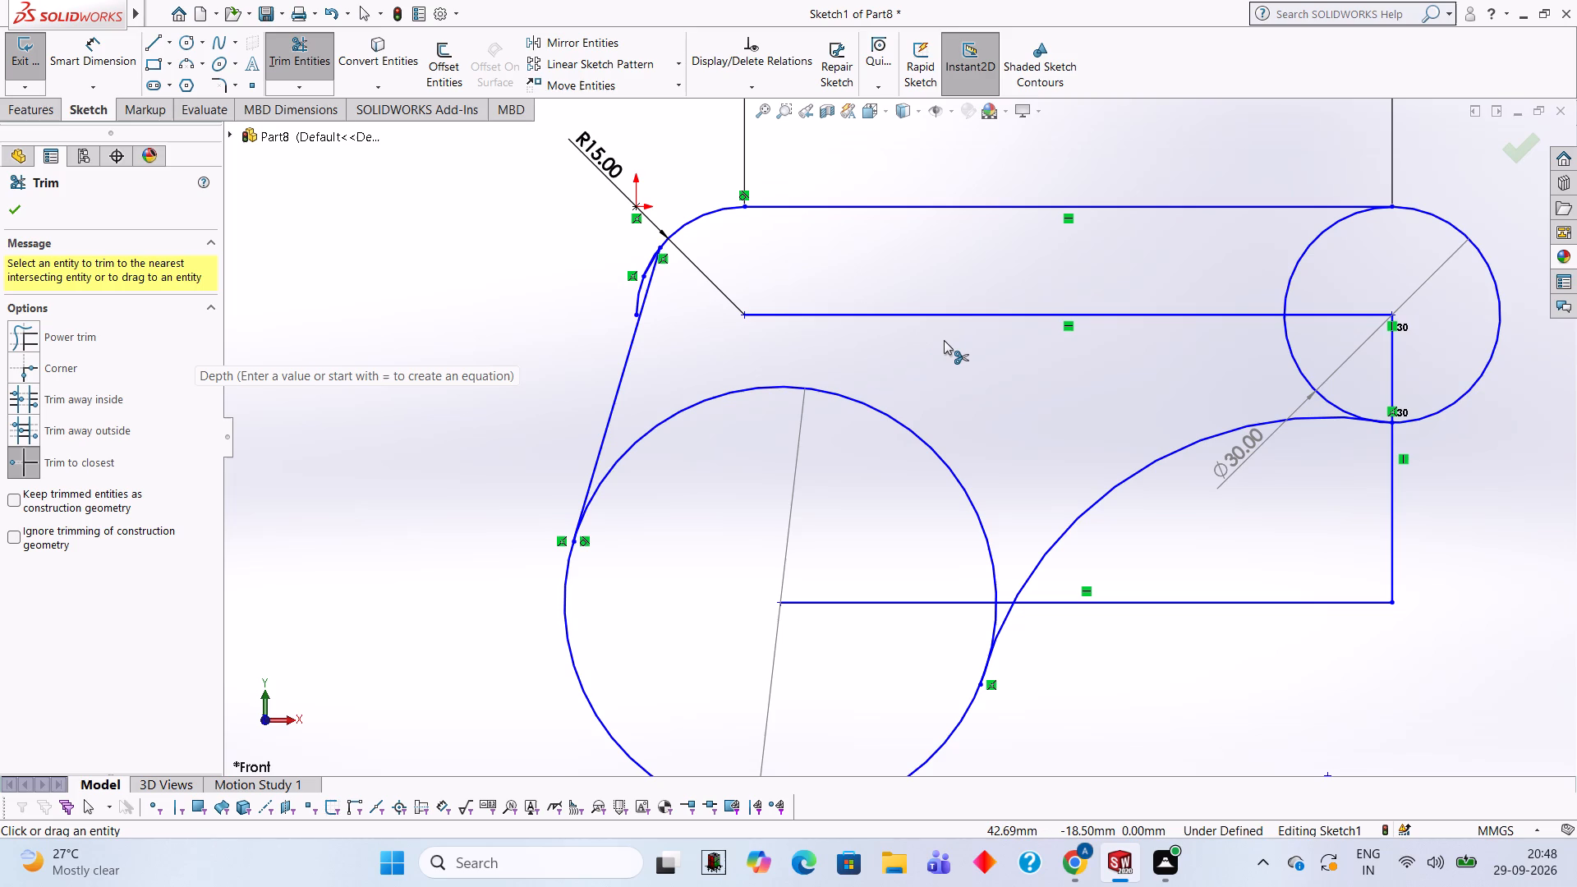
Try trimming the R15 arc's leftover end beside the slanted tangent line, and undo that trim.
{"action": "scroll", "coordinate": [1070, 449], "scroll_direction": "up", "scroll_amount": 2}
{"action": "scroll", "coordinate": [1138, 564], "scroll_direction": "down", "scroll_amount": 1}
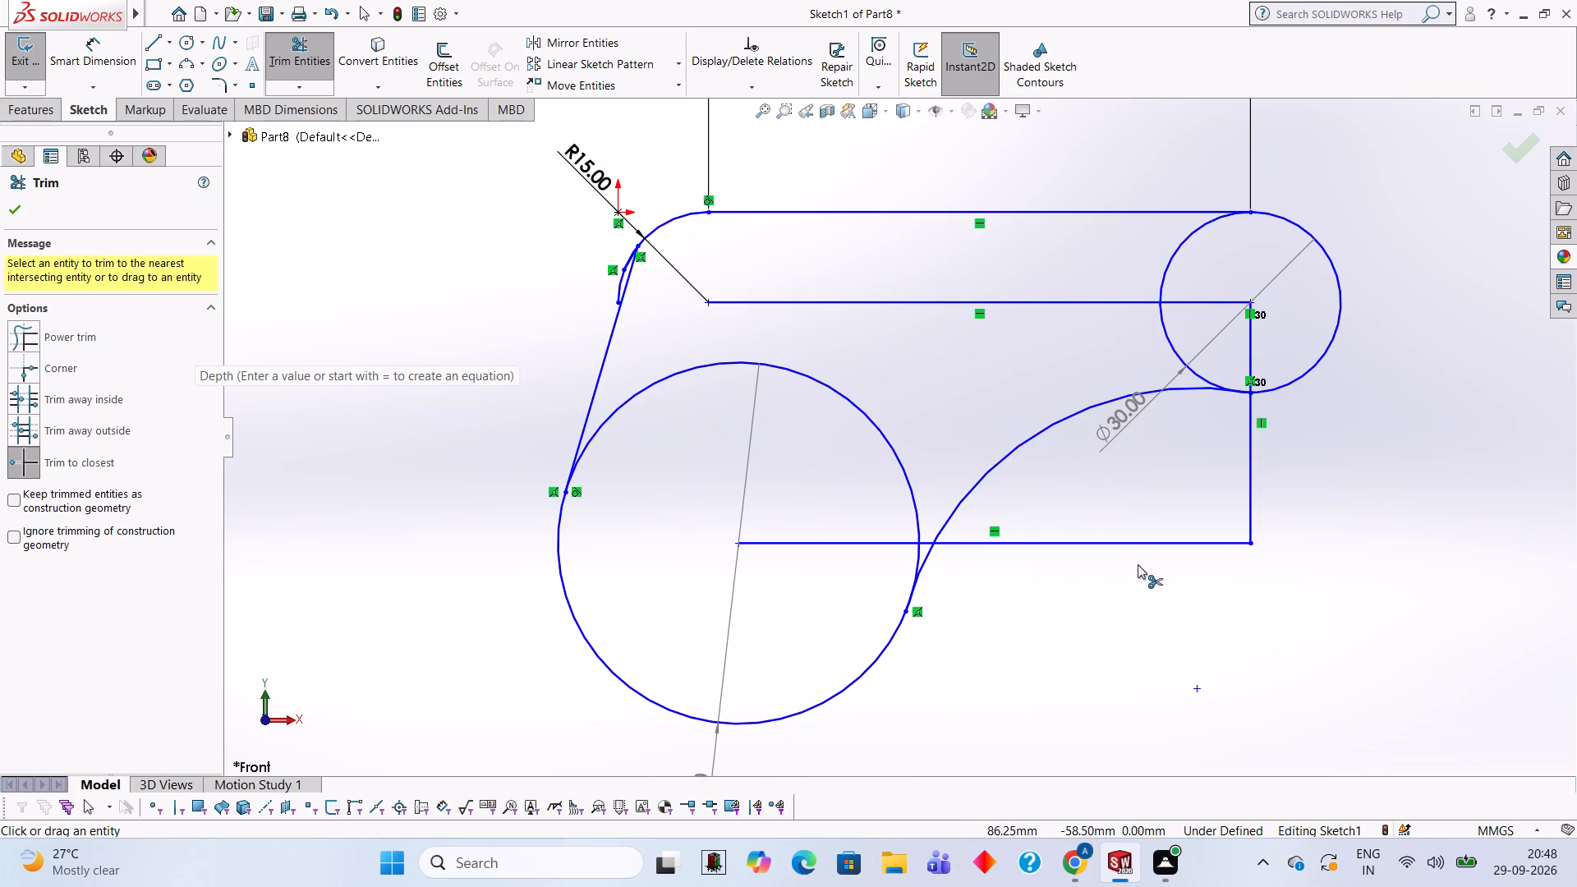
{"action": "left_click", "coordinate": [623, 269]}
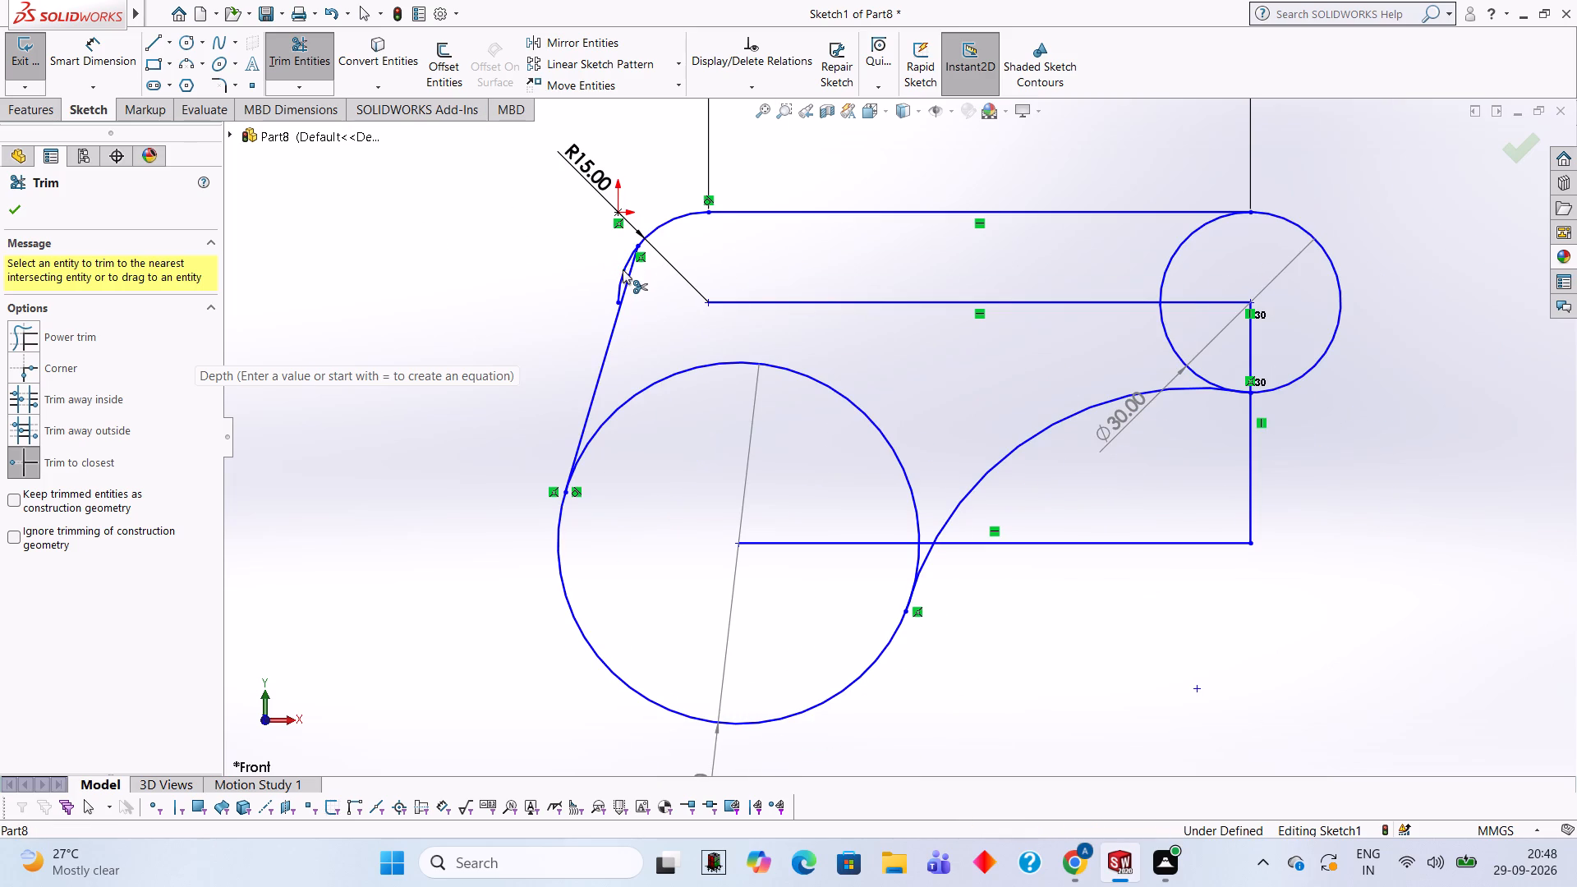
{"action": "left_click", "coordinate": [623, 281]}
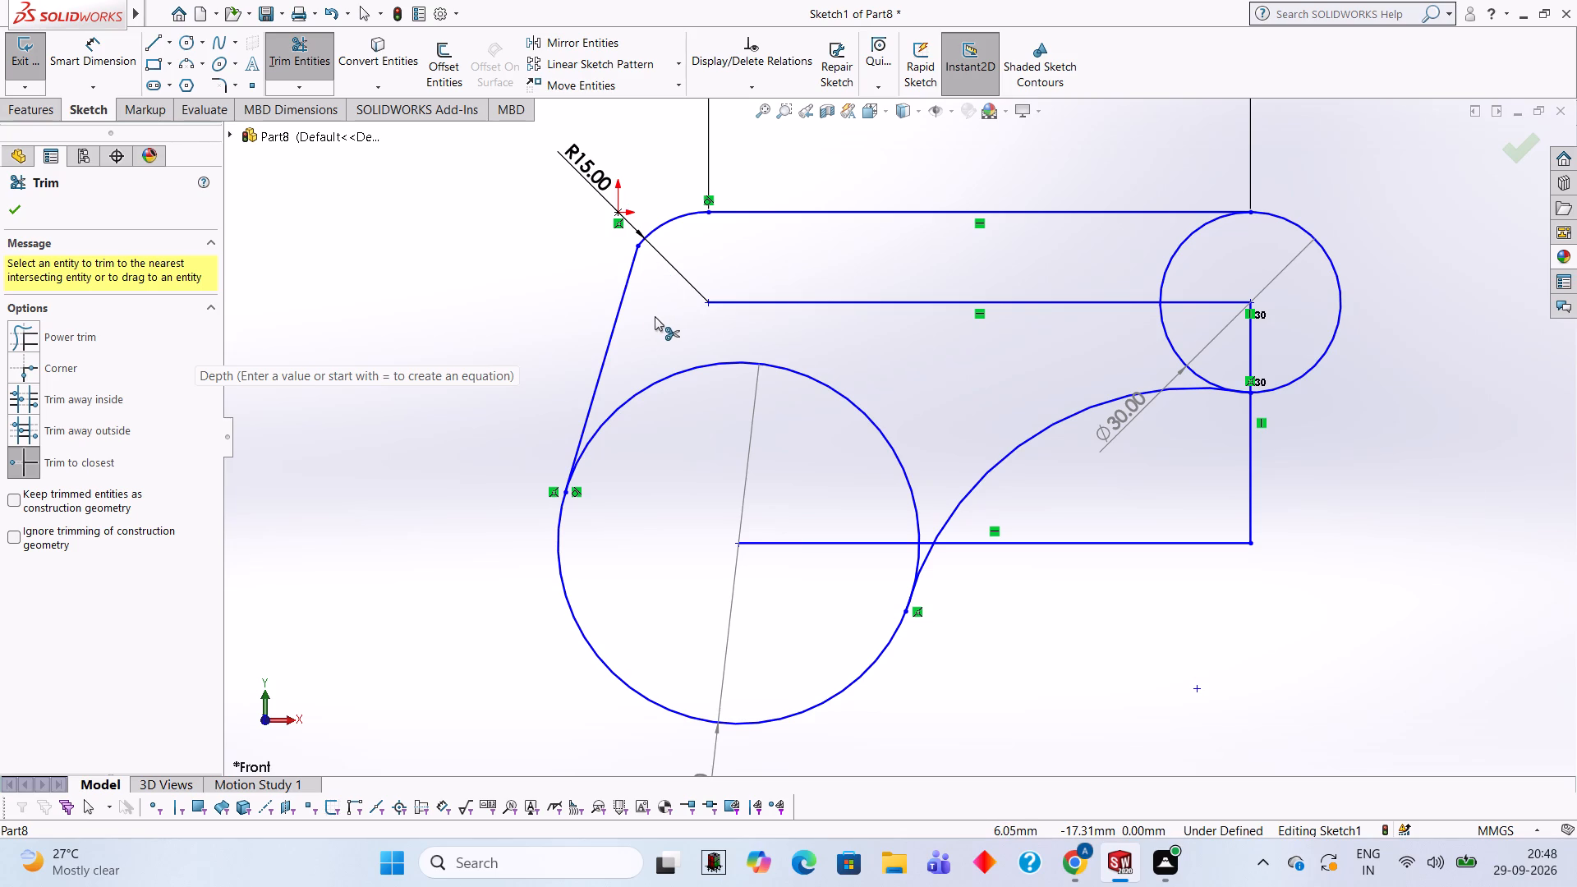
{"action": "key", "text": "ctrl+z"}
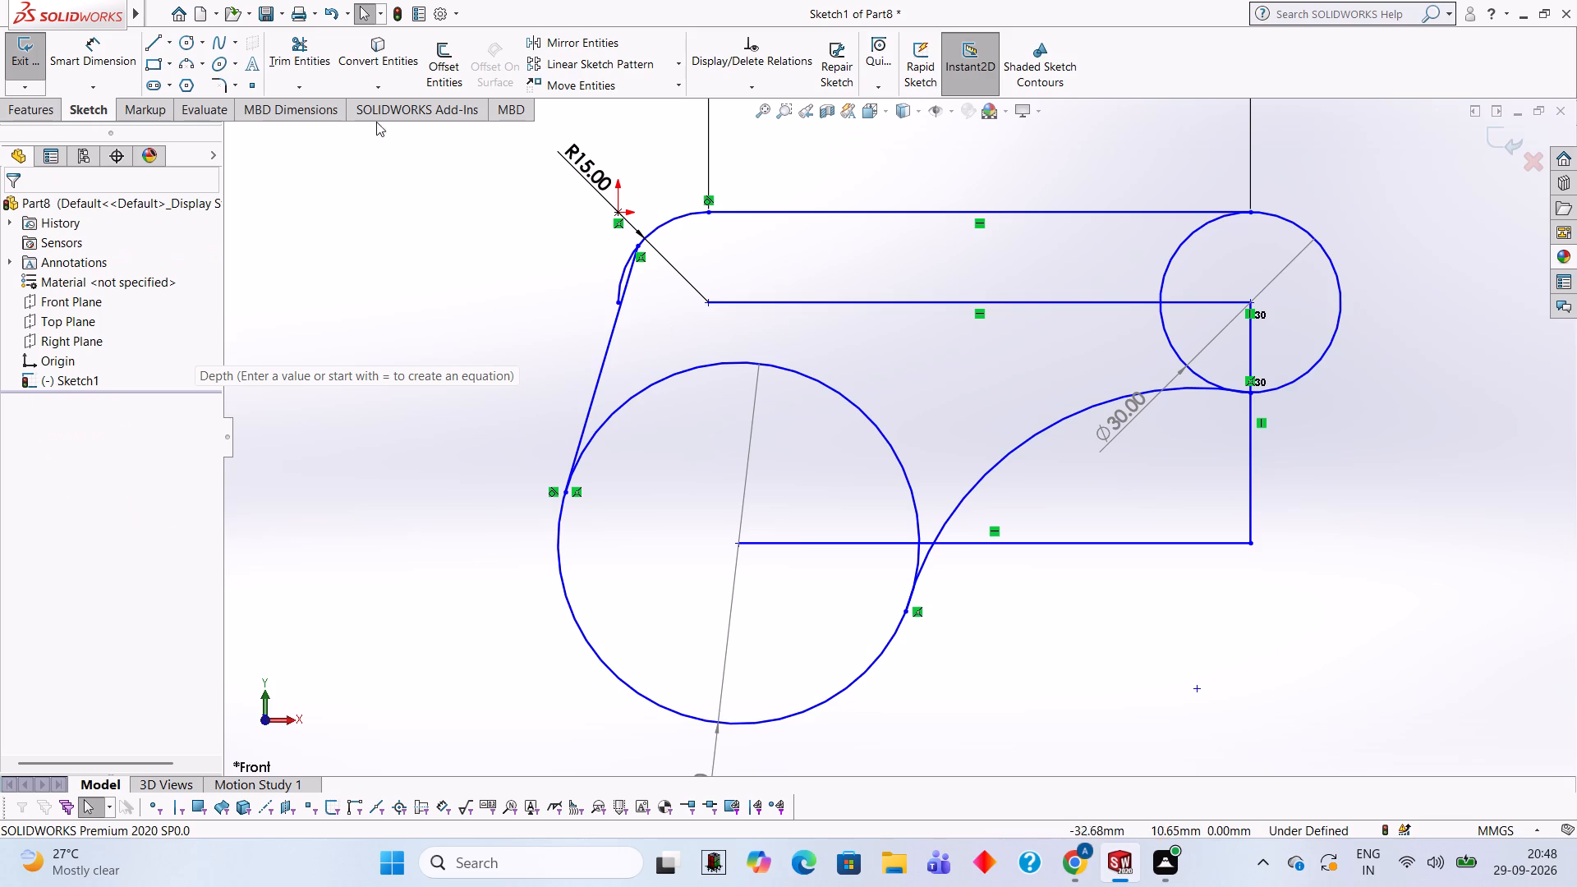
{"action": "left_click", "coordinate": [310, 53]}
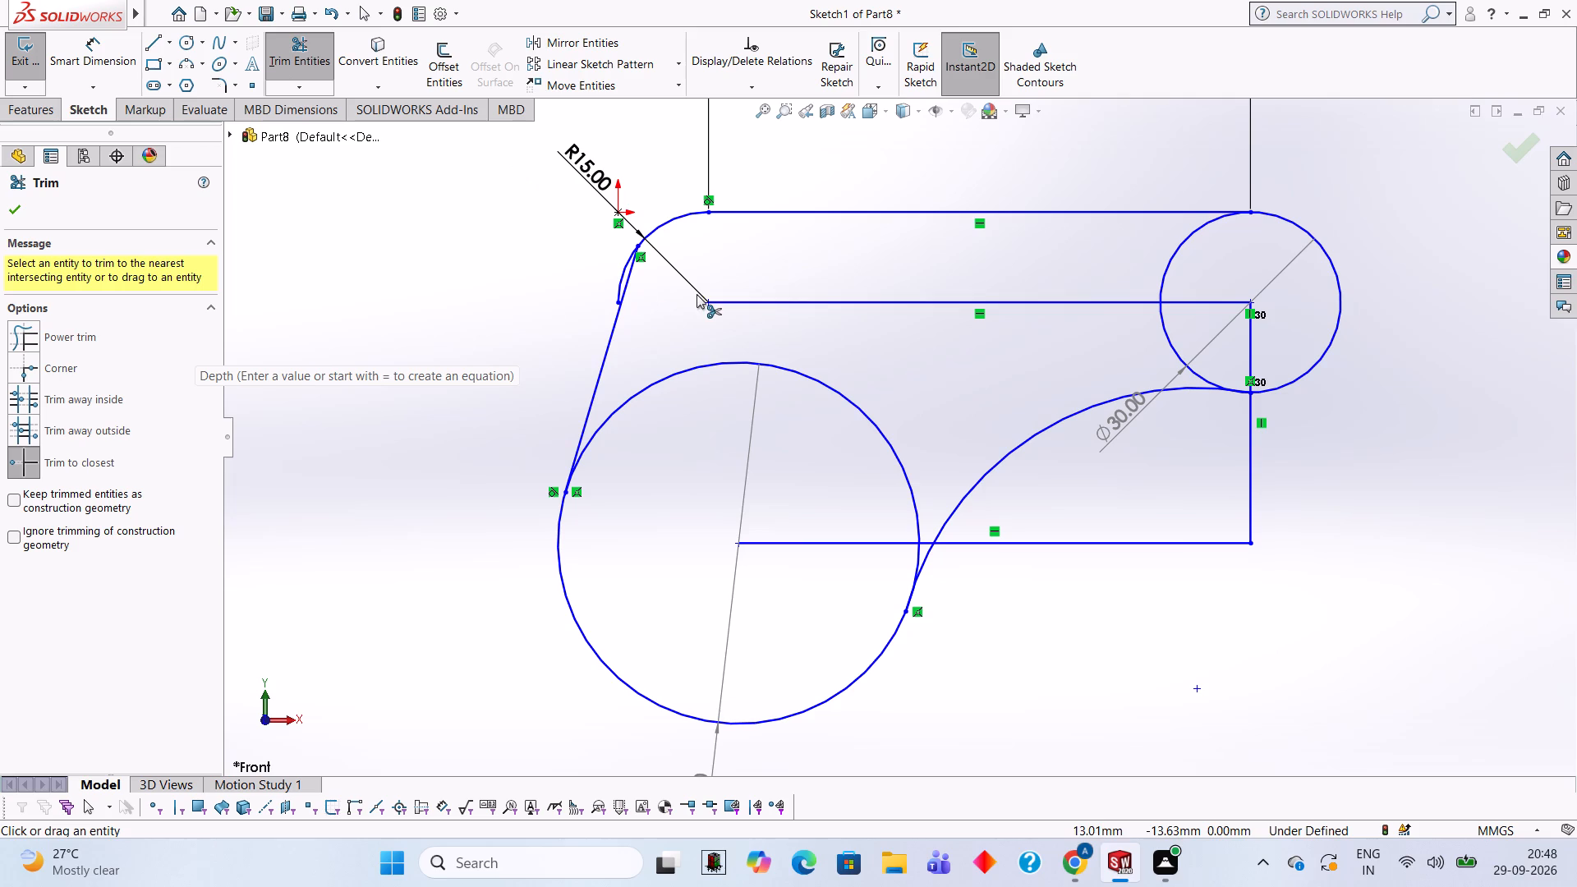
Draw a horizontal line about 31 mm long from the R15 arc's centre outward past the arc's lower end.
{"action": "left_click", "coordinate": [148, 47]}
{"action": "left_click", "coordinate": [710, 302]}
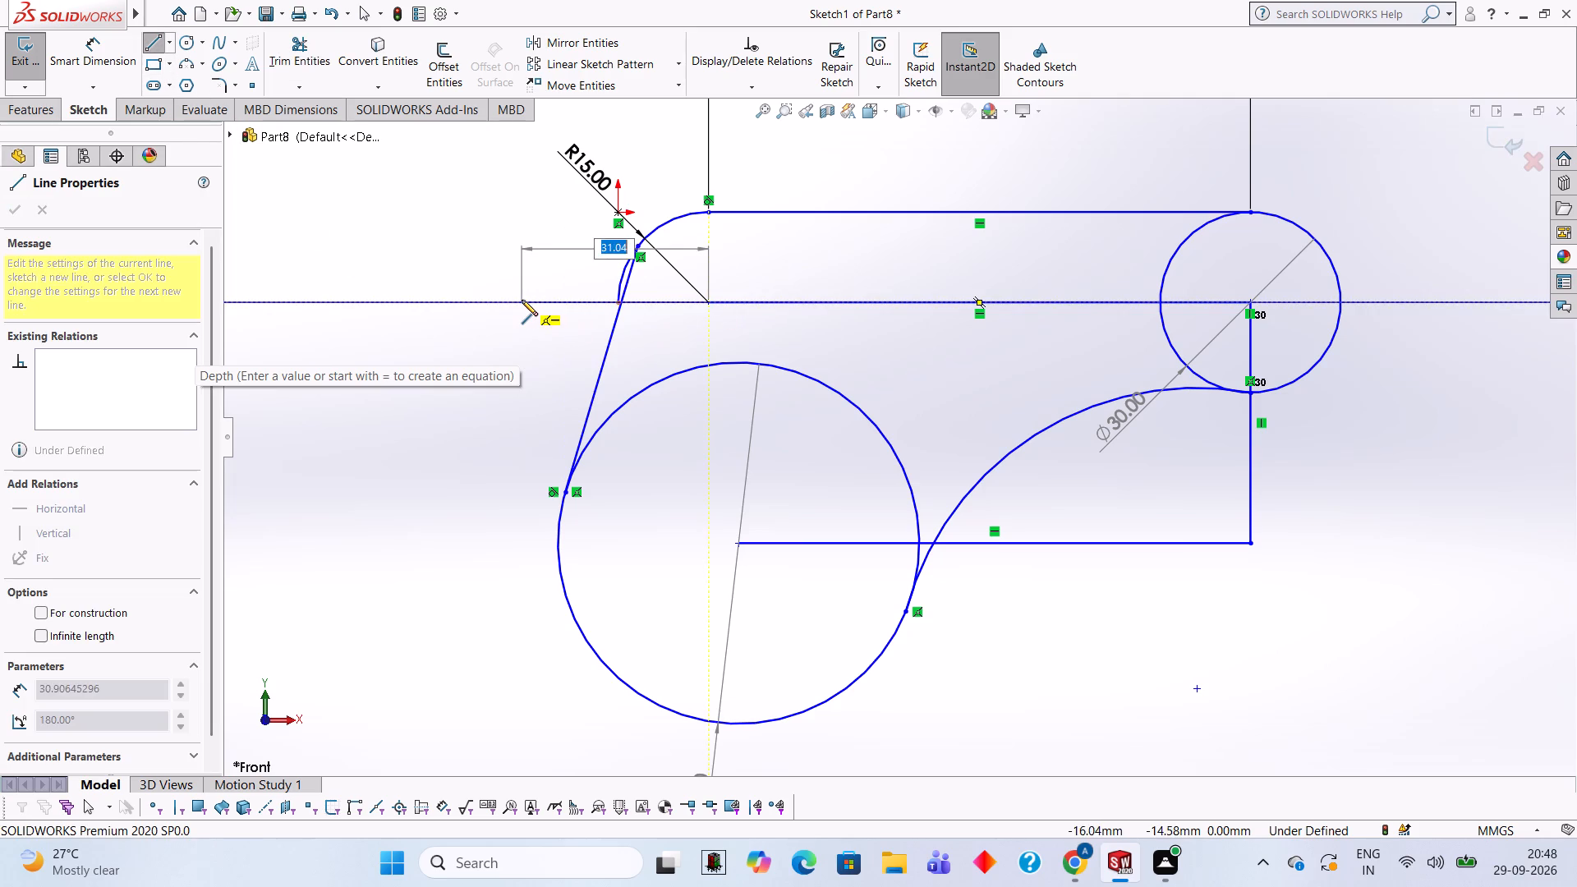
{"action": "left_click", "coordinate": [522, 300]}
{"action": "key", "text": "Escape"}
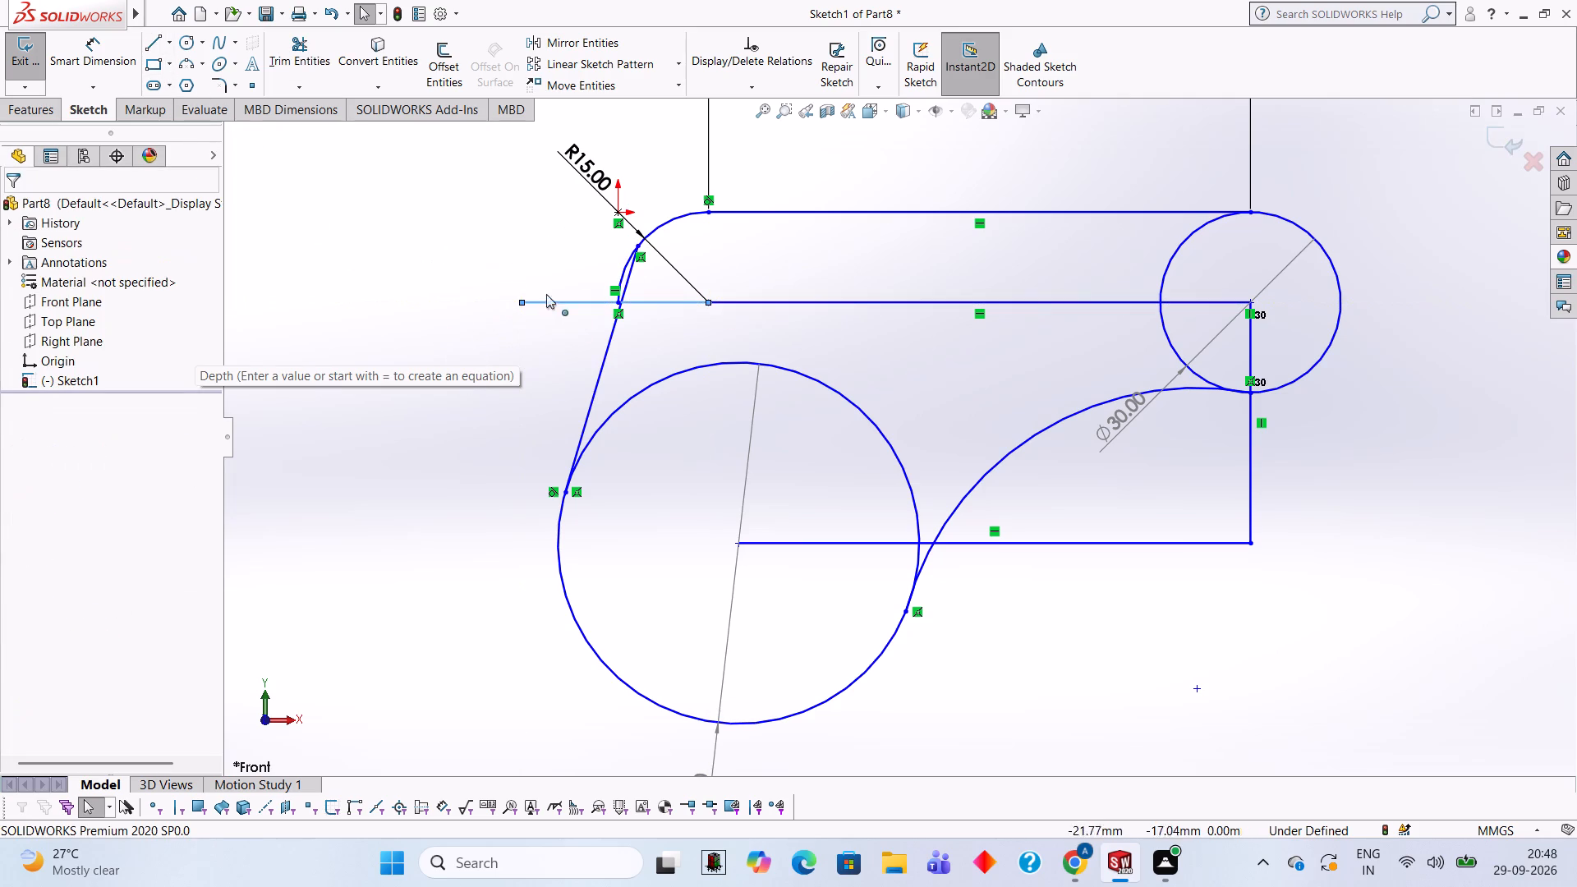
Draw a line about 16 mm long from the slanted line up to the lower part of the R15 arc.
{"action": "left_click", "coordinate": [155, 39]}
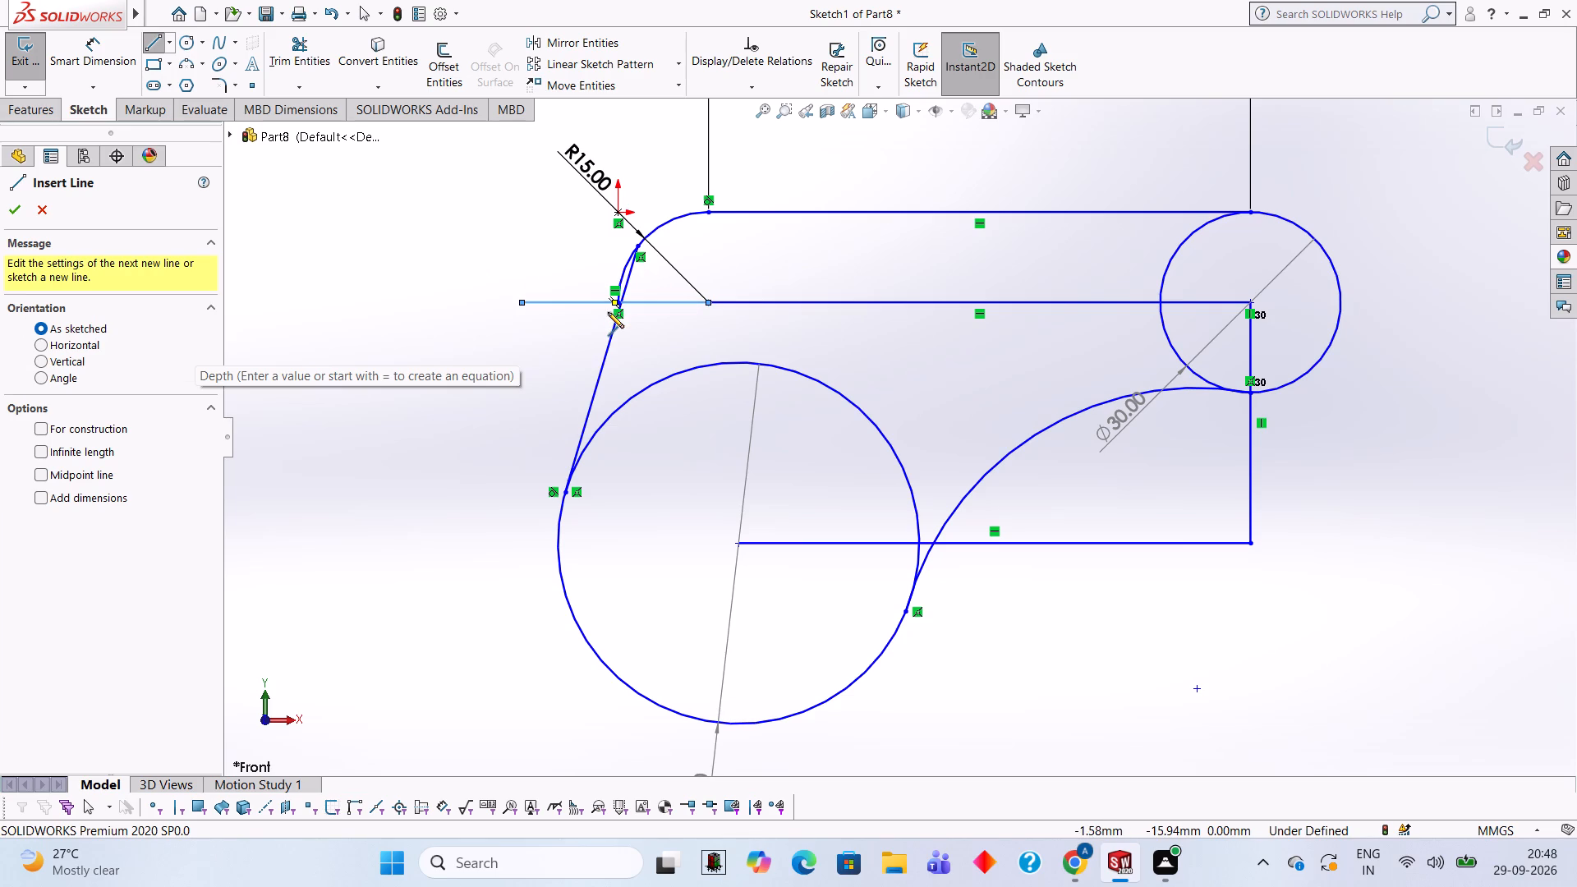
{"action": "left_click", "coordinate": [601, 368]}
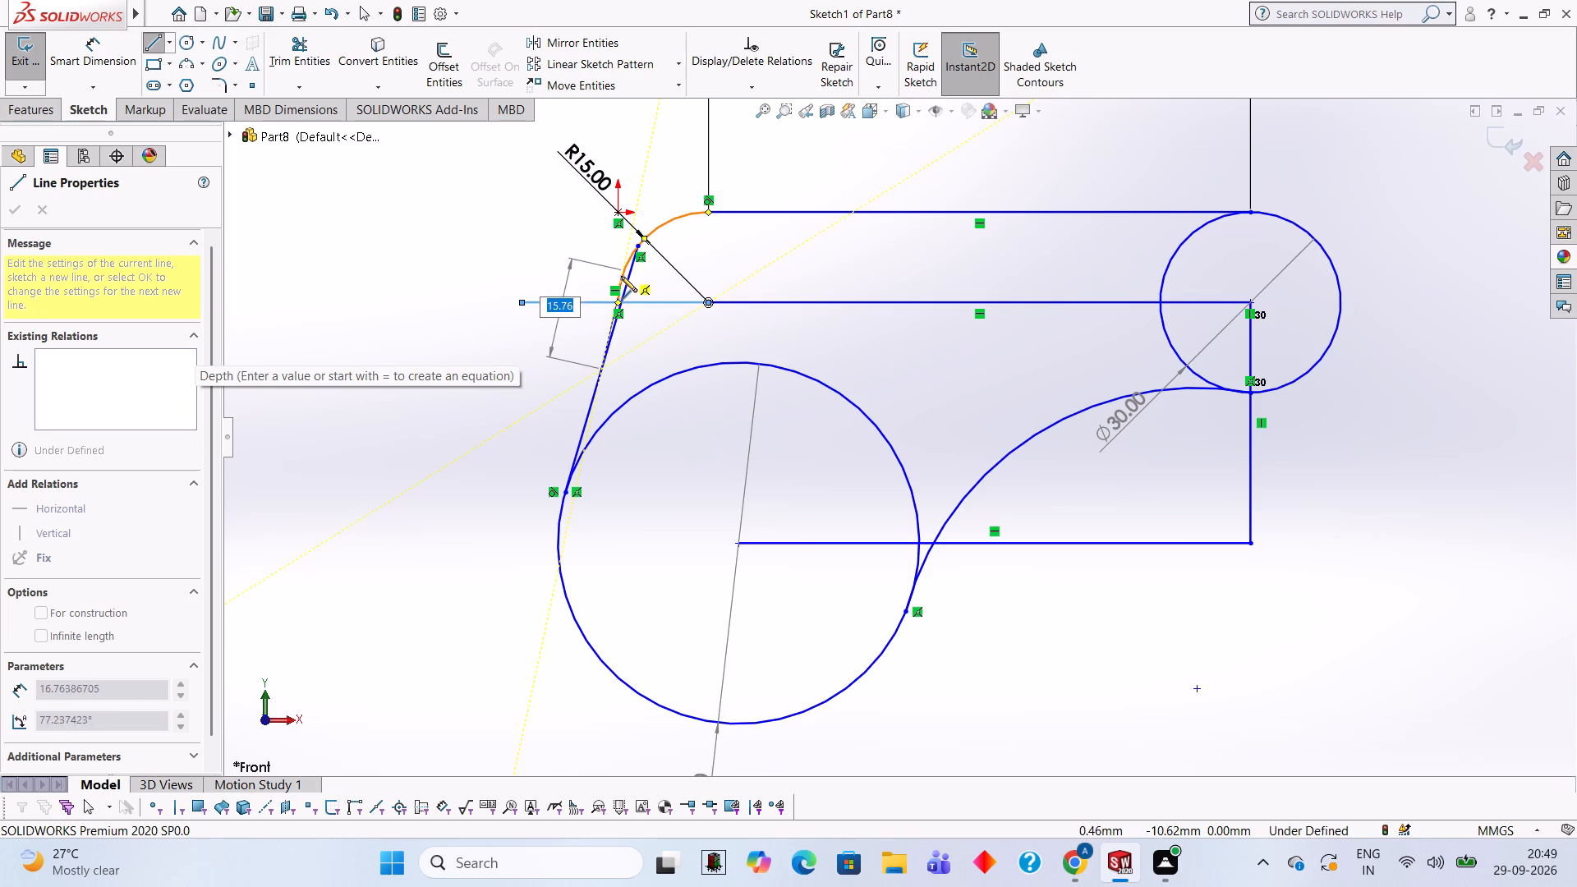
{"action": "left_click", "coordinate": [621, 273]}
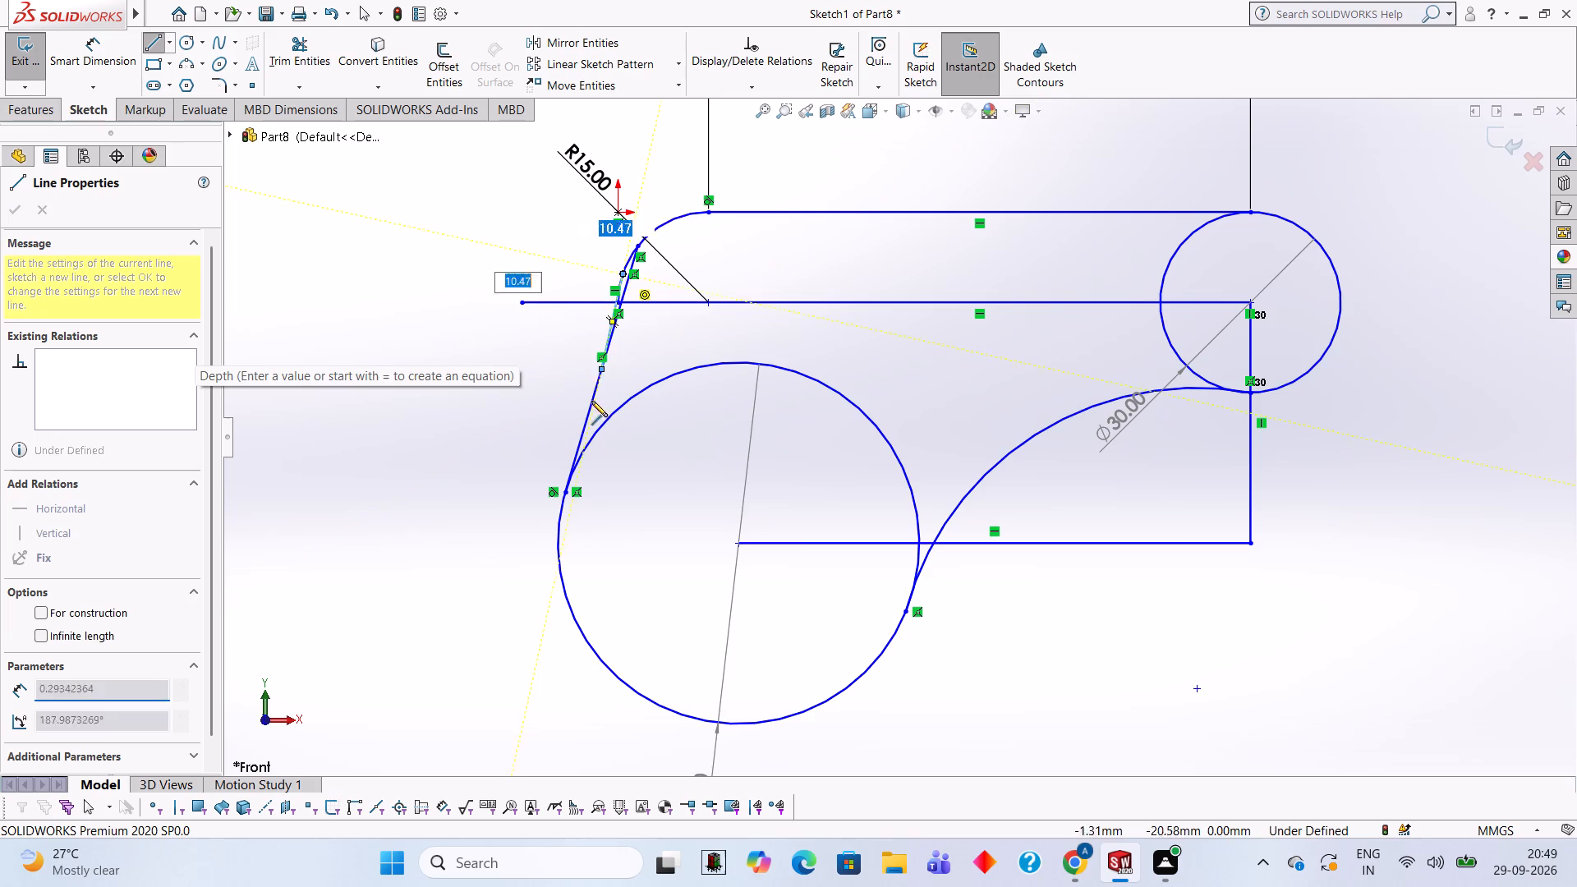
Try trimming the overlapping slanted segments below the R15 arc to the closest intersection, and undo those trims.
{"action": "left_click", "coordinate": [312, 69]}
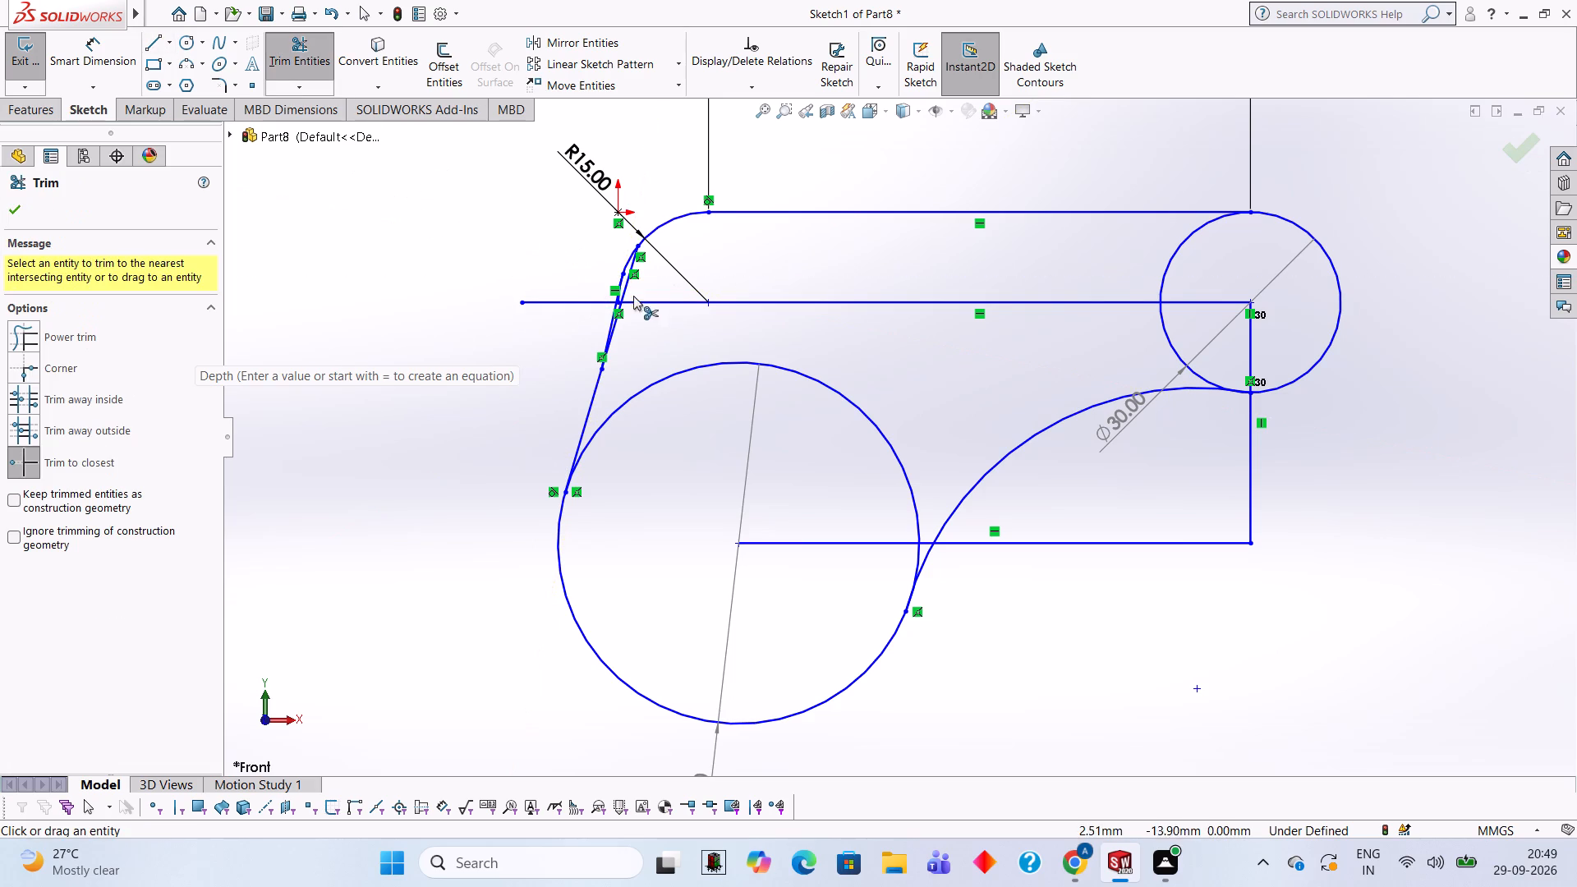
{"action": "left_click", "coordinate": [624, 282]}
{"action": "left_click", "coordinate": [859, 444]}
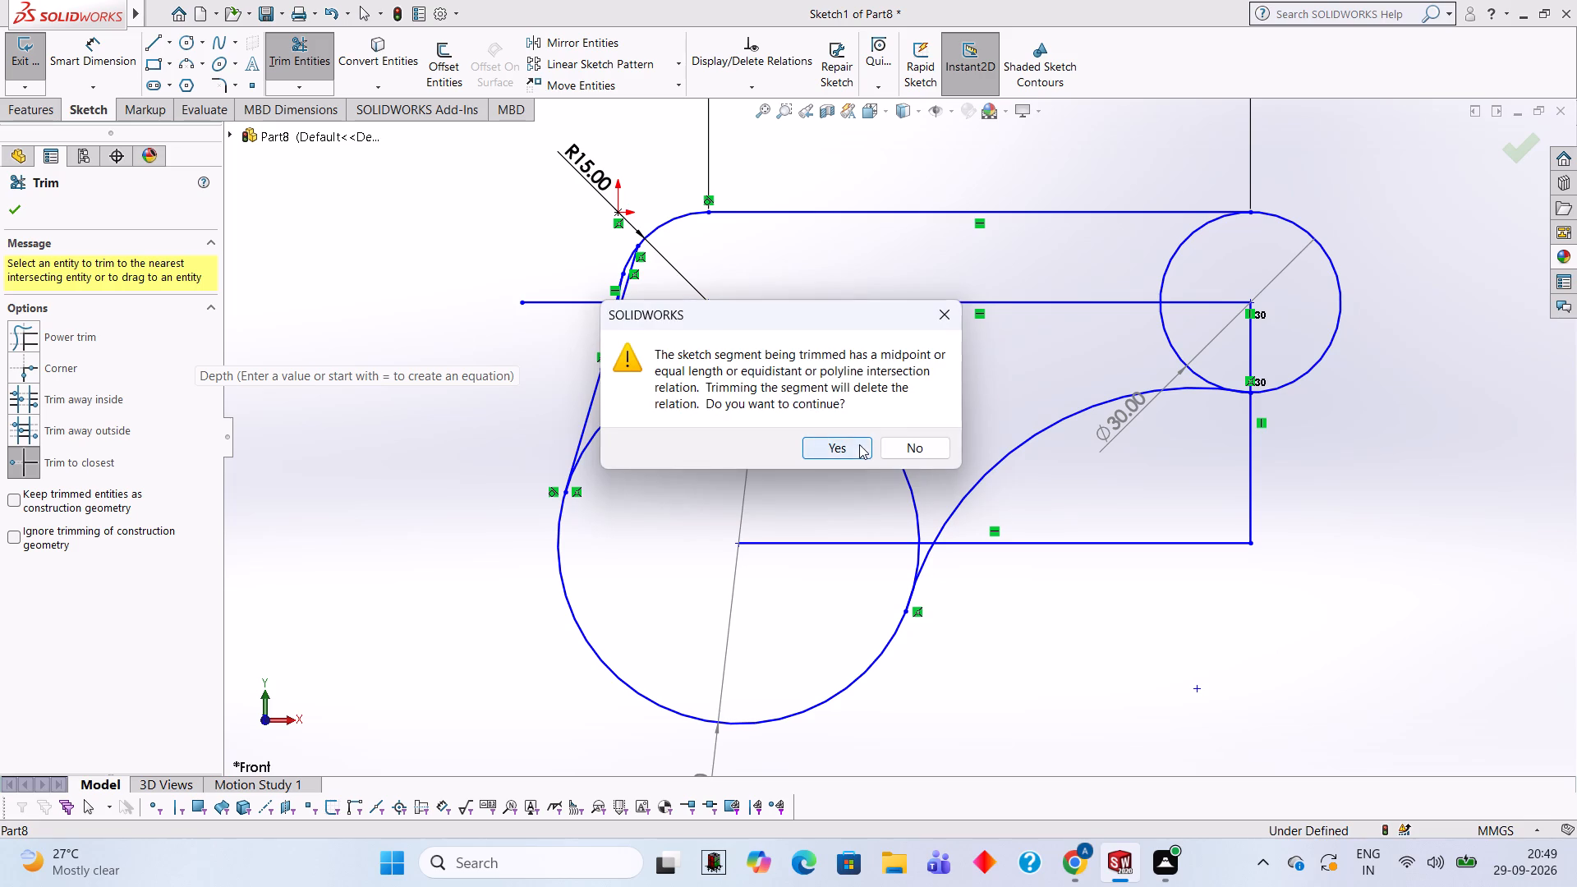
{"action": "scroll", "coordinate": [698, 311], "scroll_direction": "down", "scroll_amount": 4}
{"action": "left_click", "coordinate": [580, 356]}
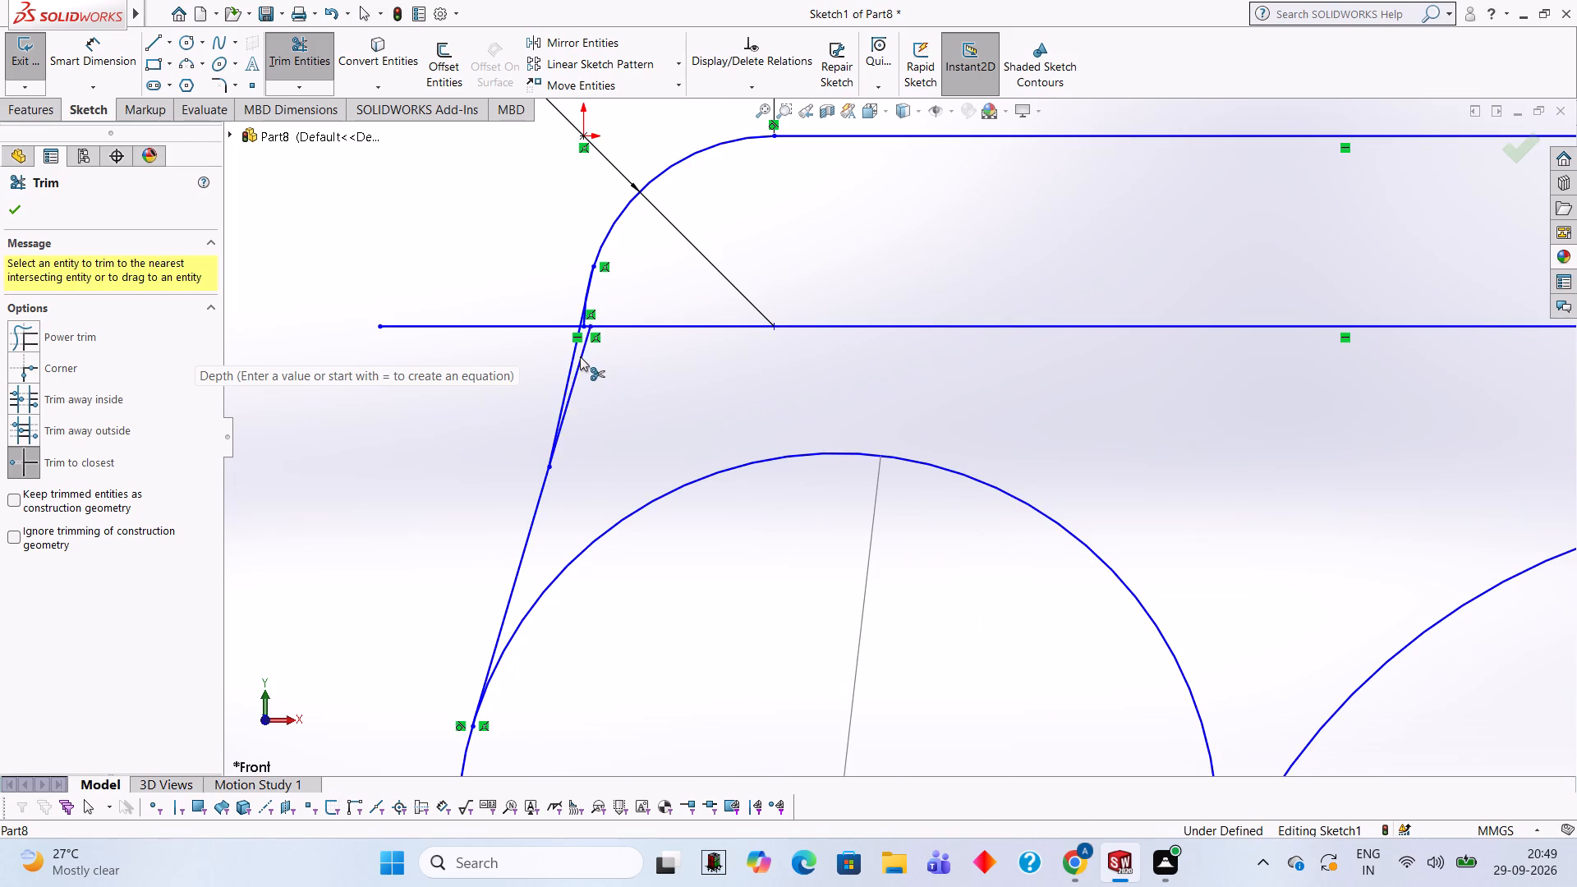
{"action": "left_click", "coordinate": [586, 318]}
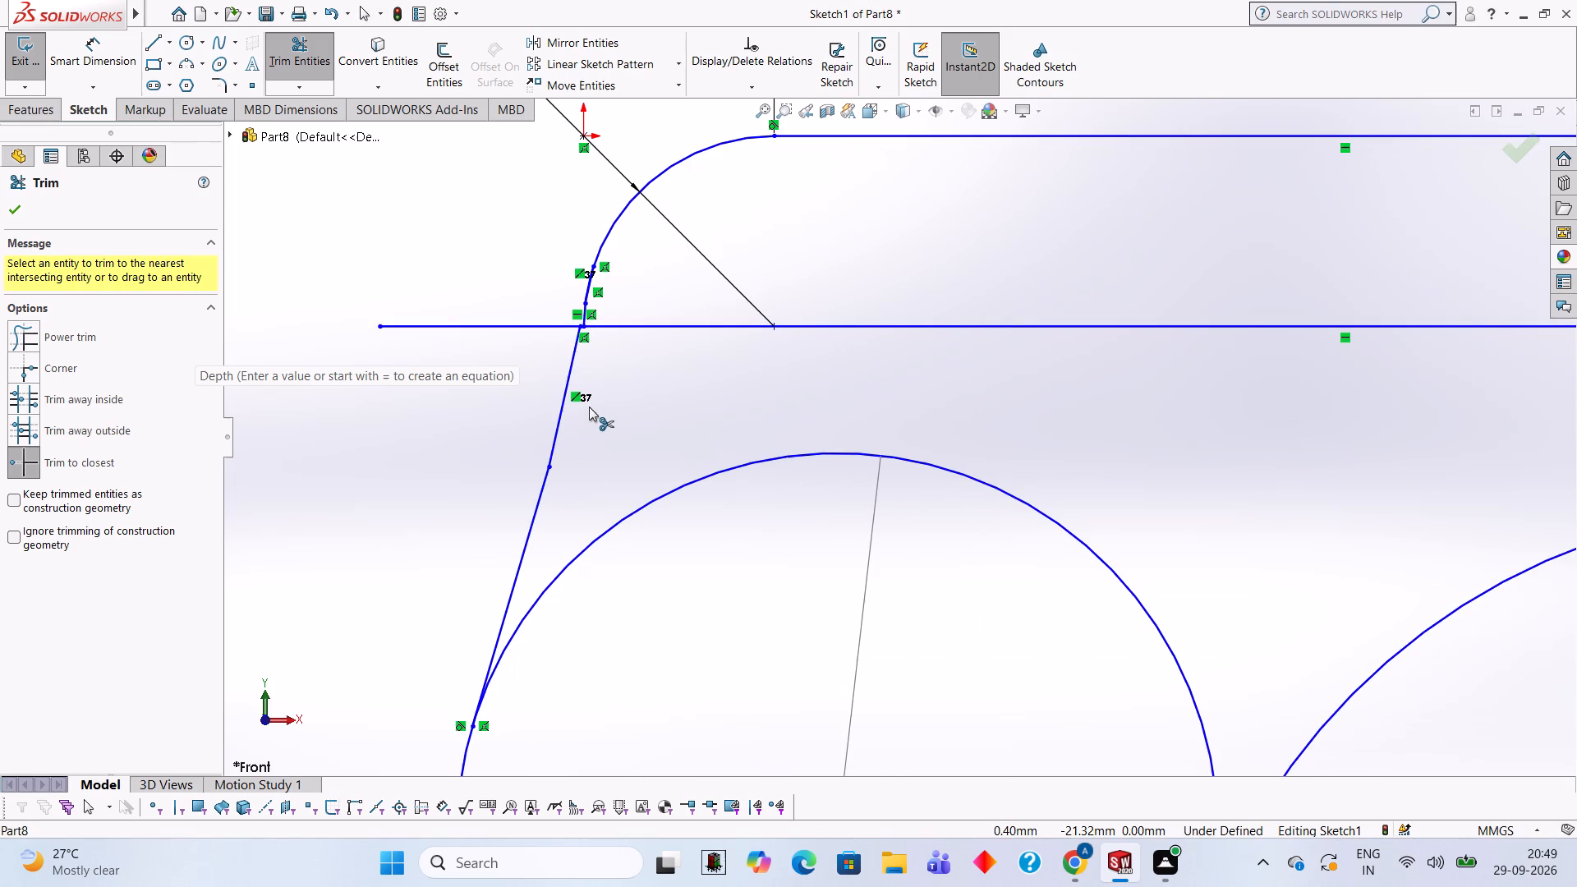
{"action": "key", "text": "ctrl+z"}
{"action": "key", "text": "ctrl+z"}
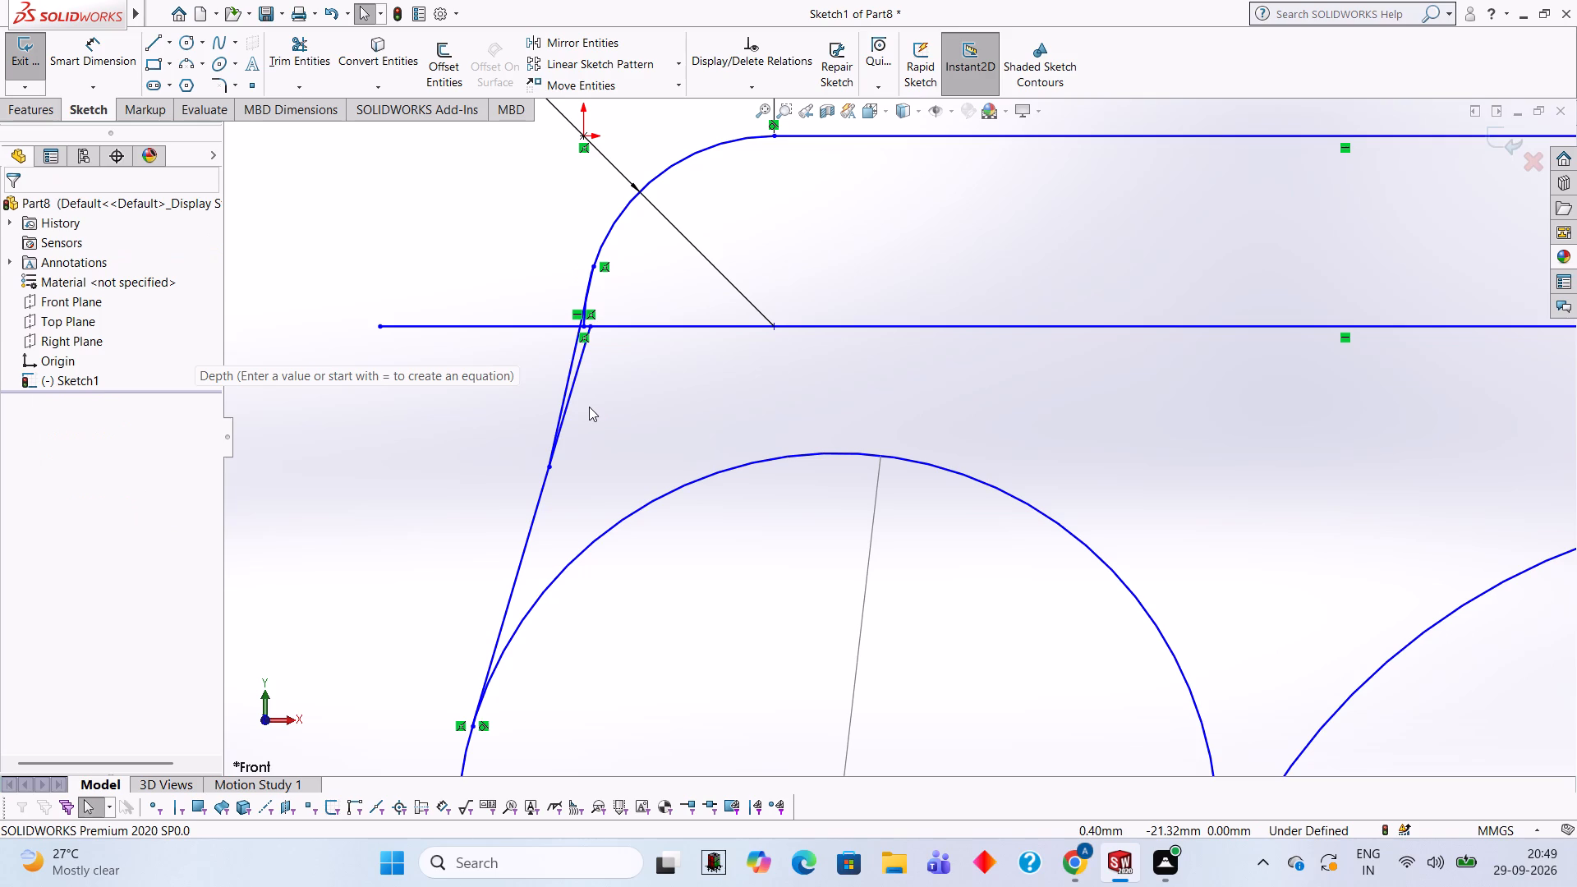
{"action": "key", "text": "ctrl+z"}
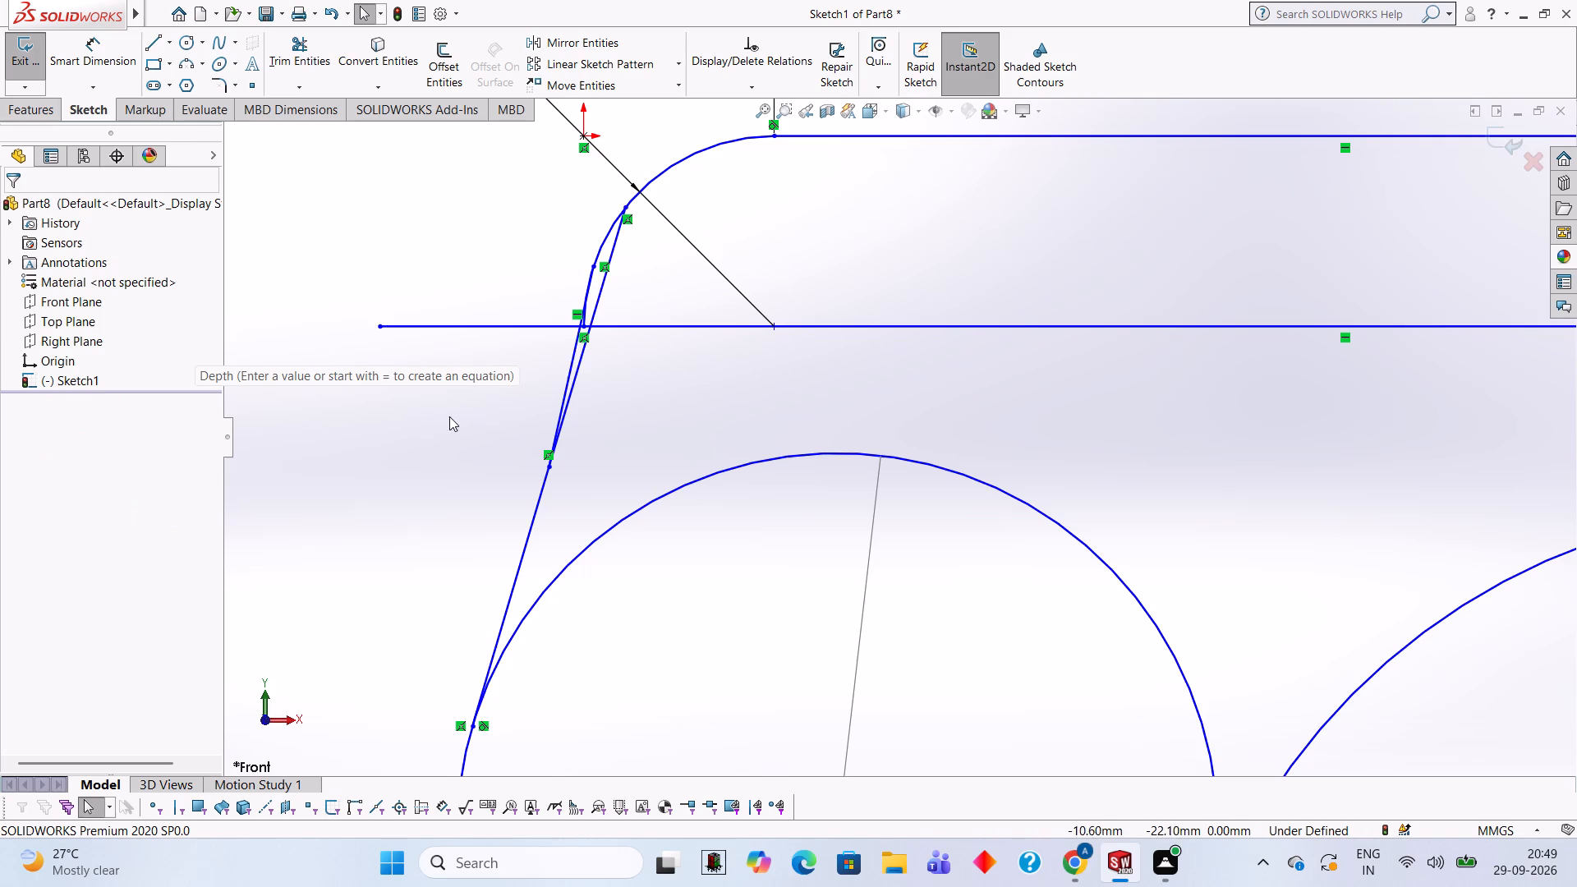
Trim away the overlapping slanted segments and short remnants around the R15 arc's lower end, accepting deletion of the affected relation.
{"action": "scroll", "coordinate": [693, 302], "scroll_direction": "up", "scroll_amount": 1}
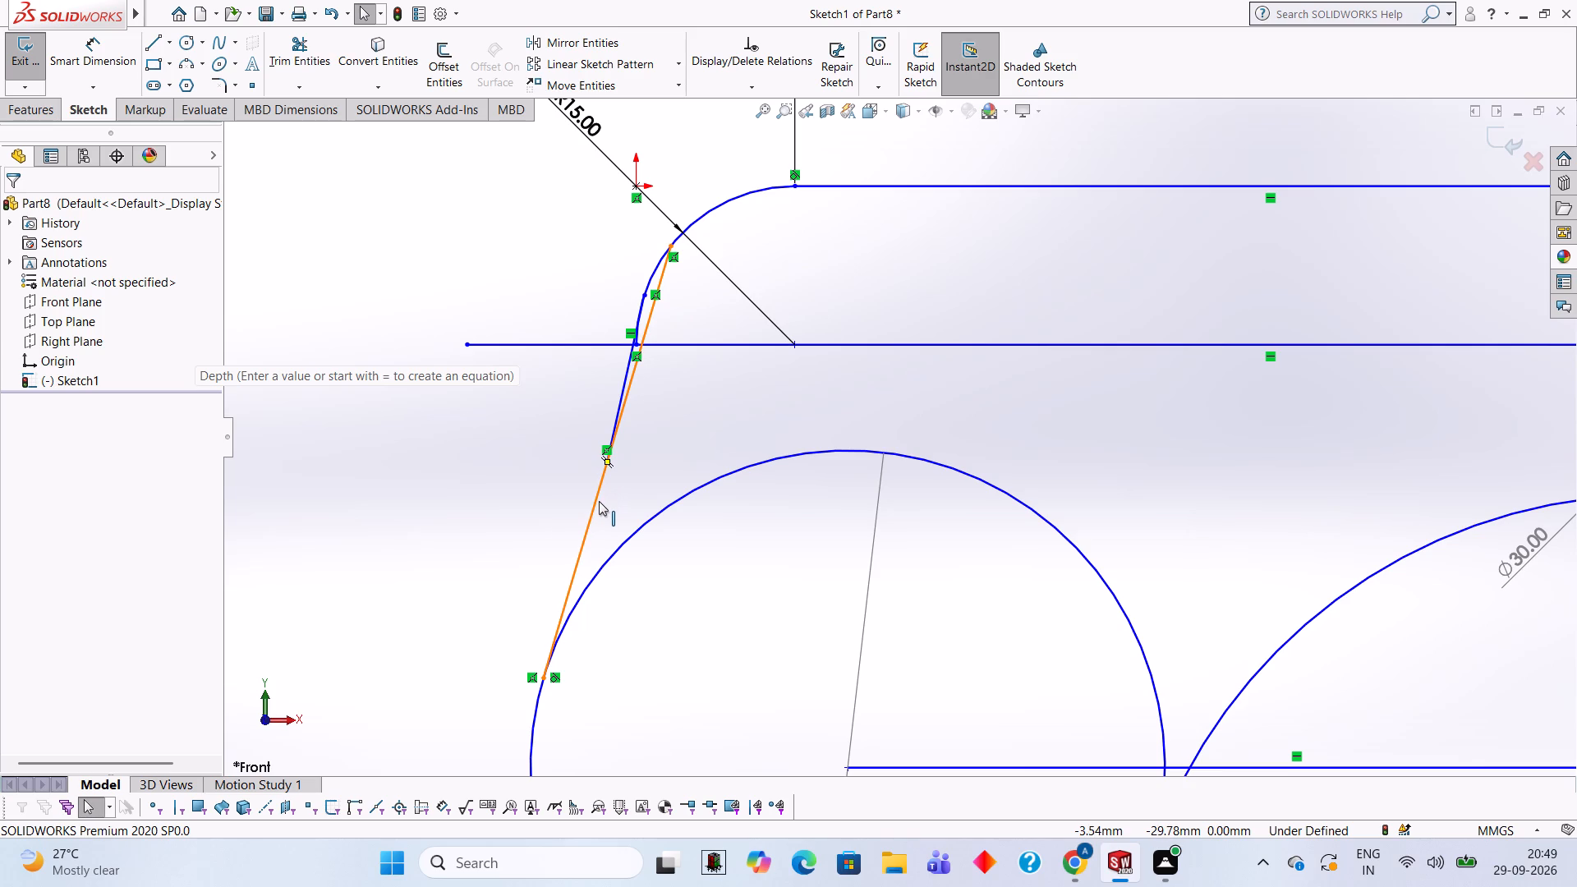
{"action": "left_click", "coordinate": [325, 58]}
{"action": "left_click", "coordinate": [659, 278]}
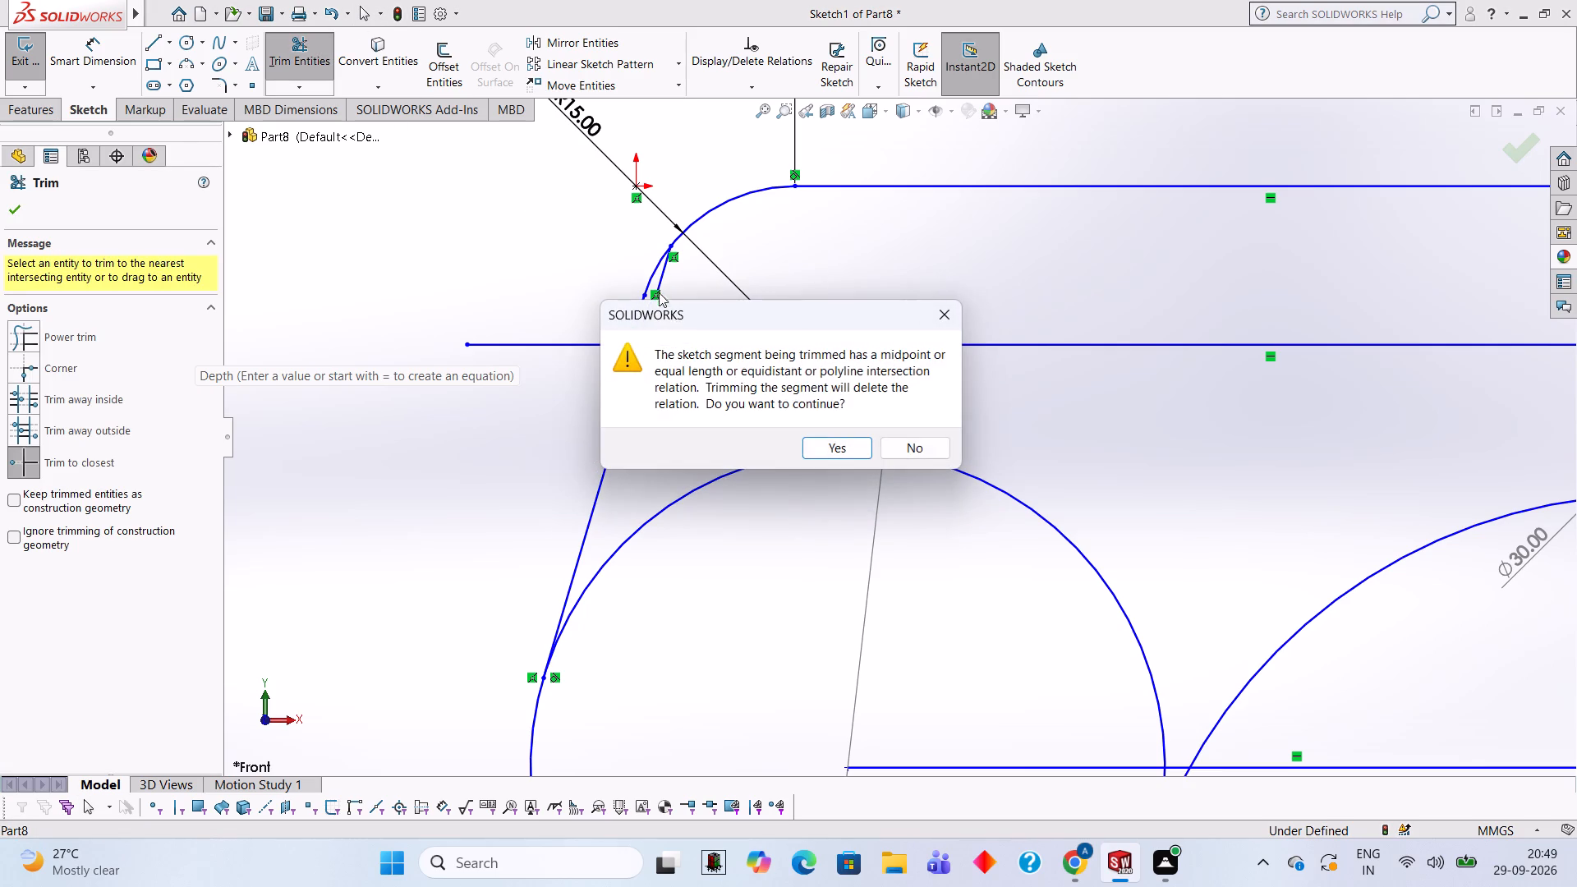
{"action": "left_click", "coordinate": [845, 444]}
{"action": "left_click", "coordinate": [634, 384]}
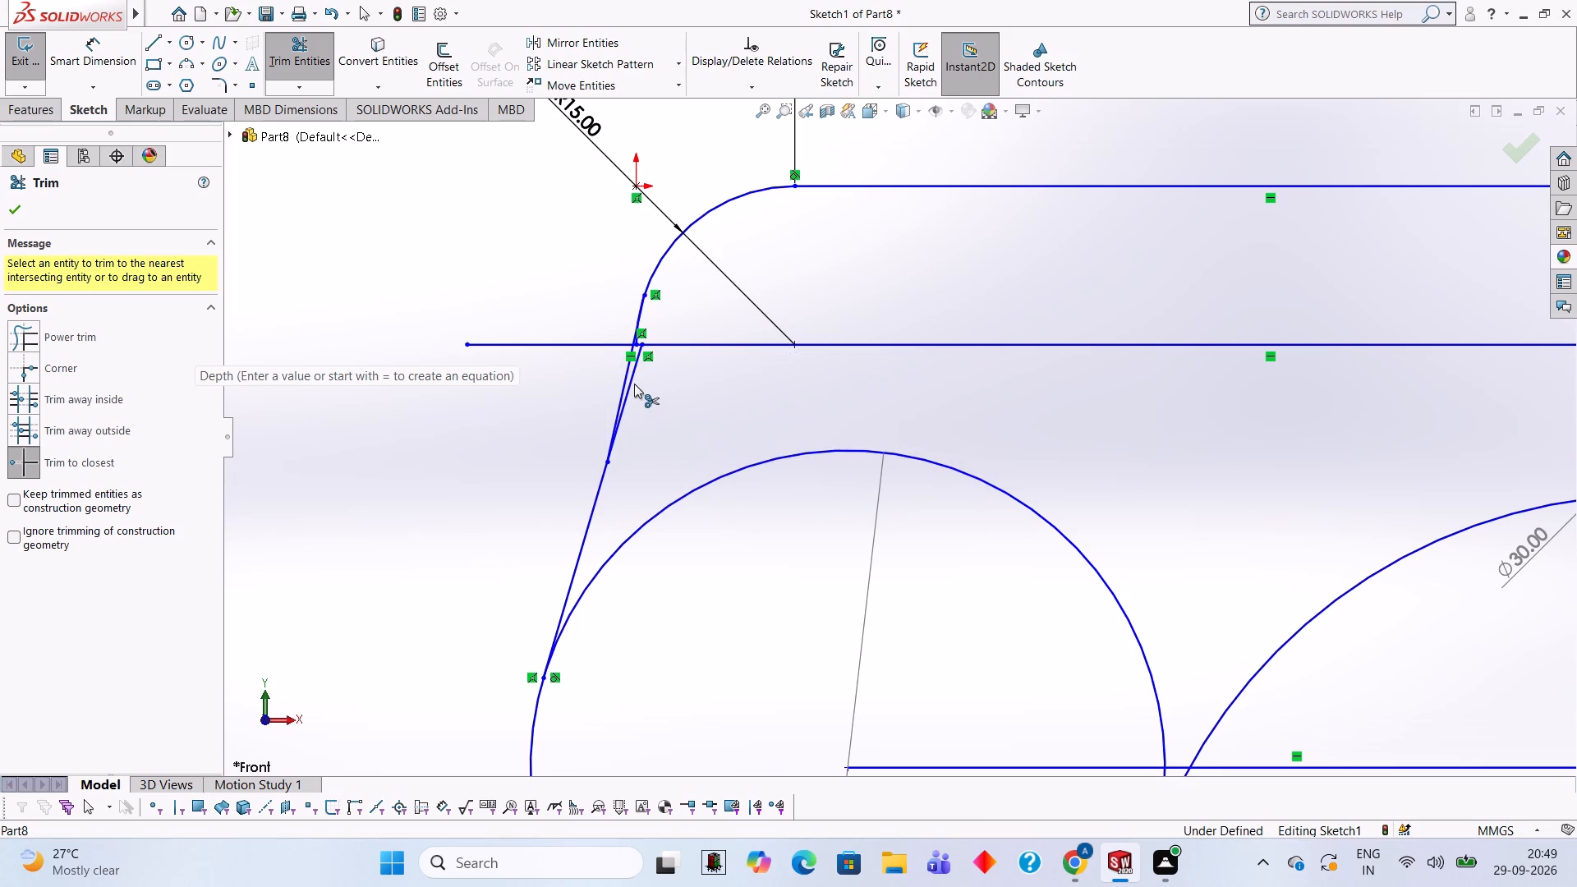
{"action": "left_click", "coordinate": [623, 381]}
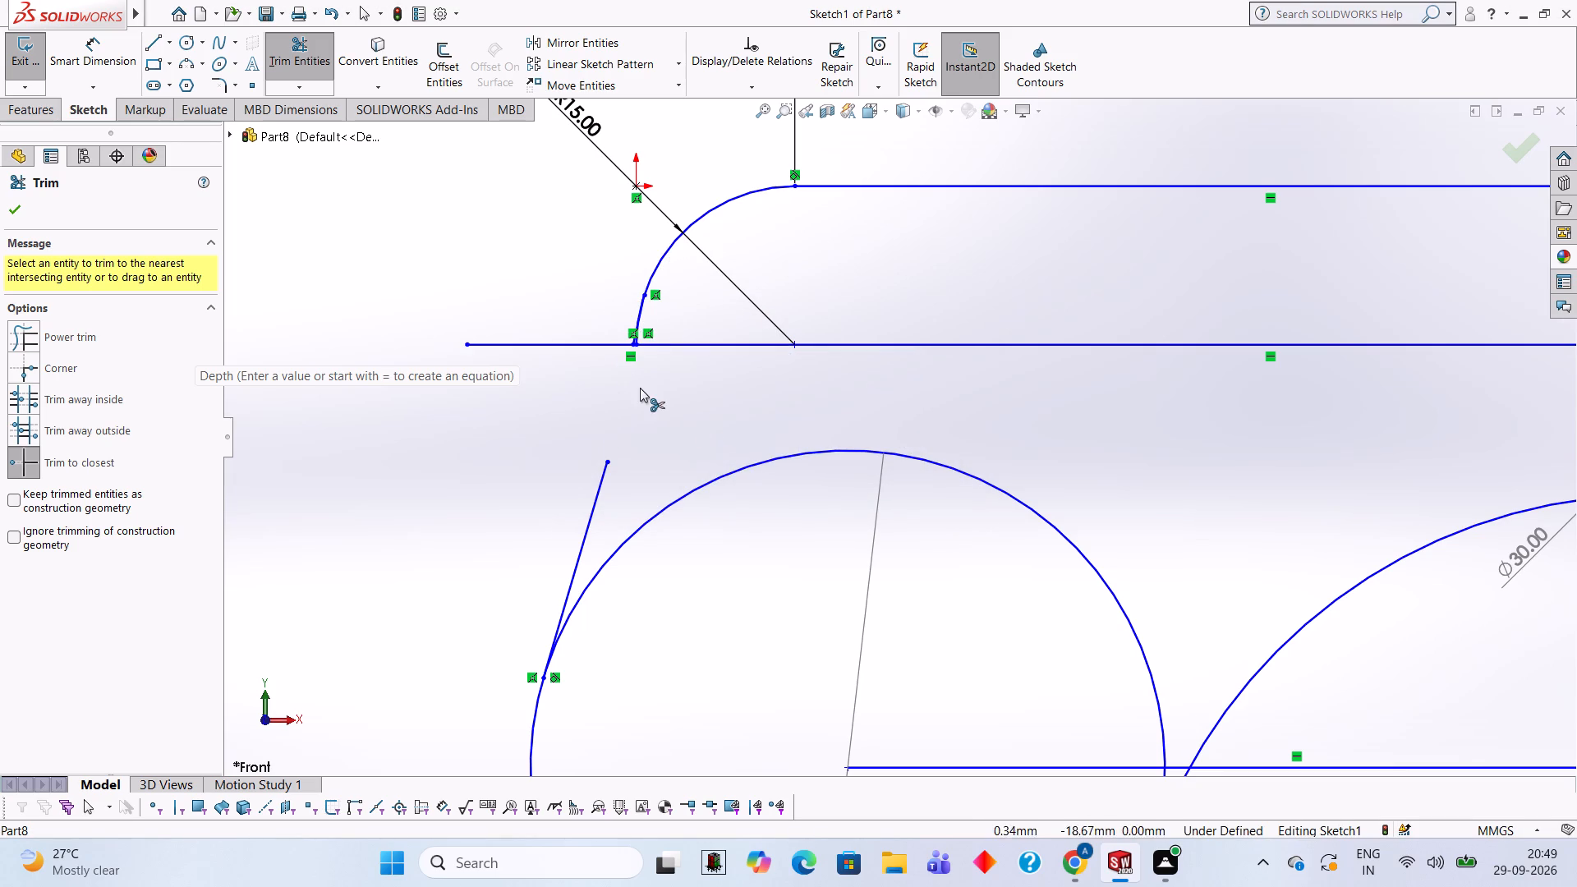
{"action": "scroll", "coordinate": [642, 324], "scroll_direction": "down", "scroll_amount": 5}
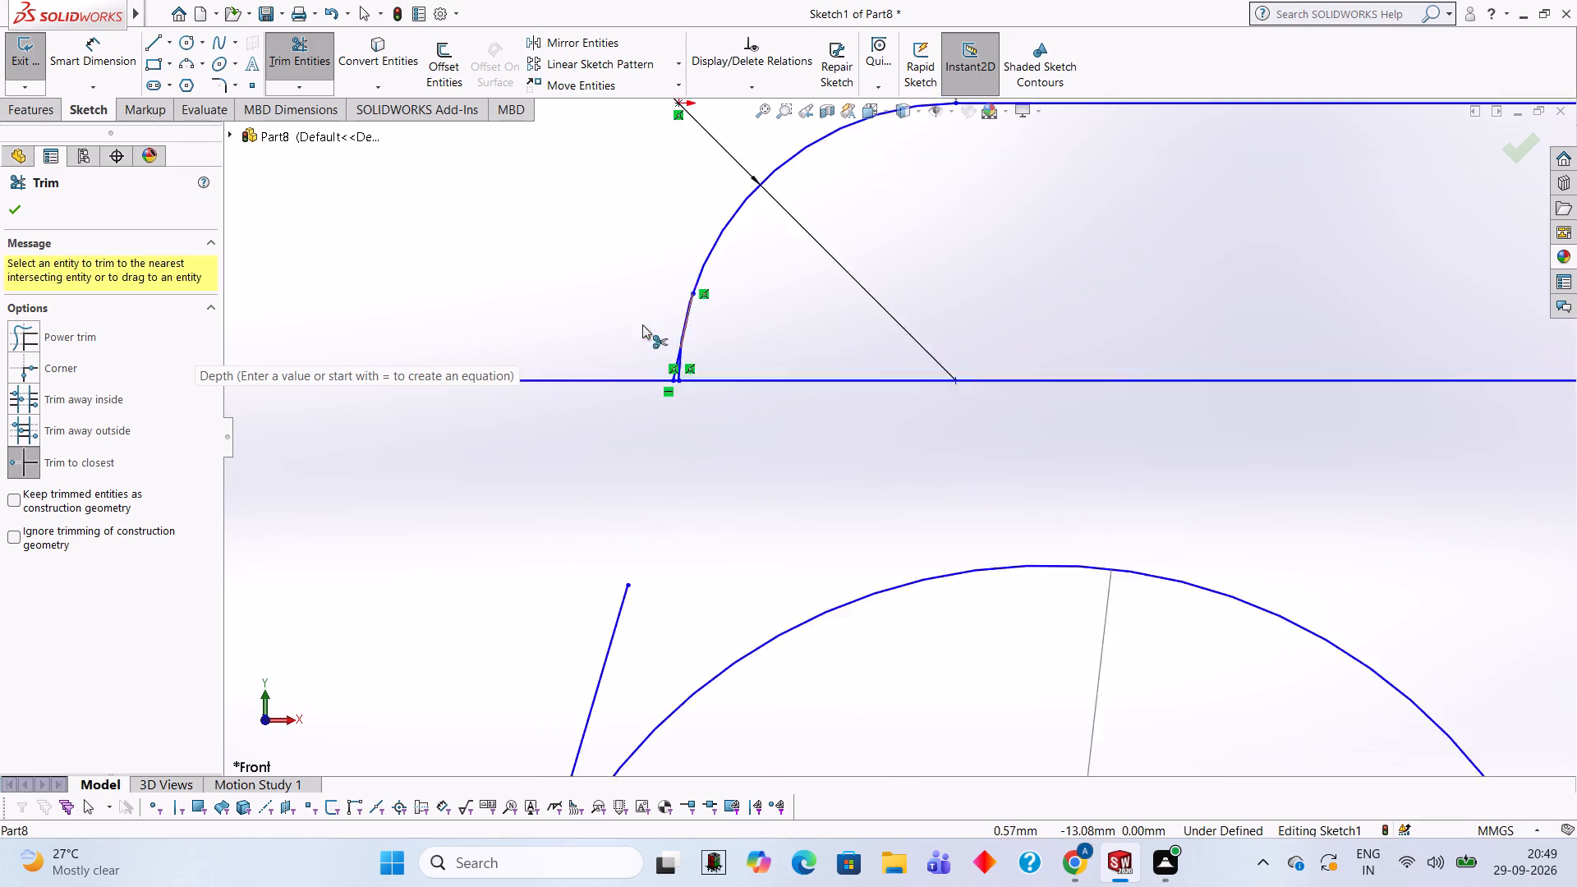
{"action": "left_click", "coordinate": [720, 395]}
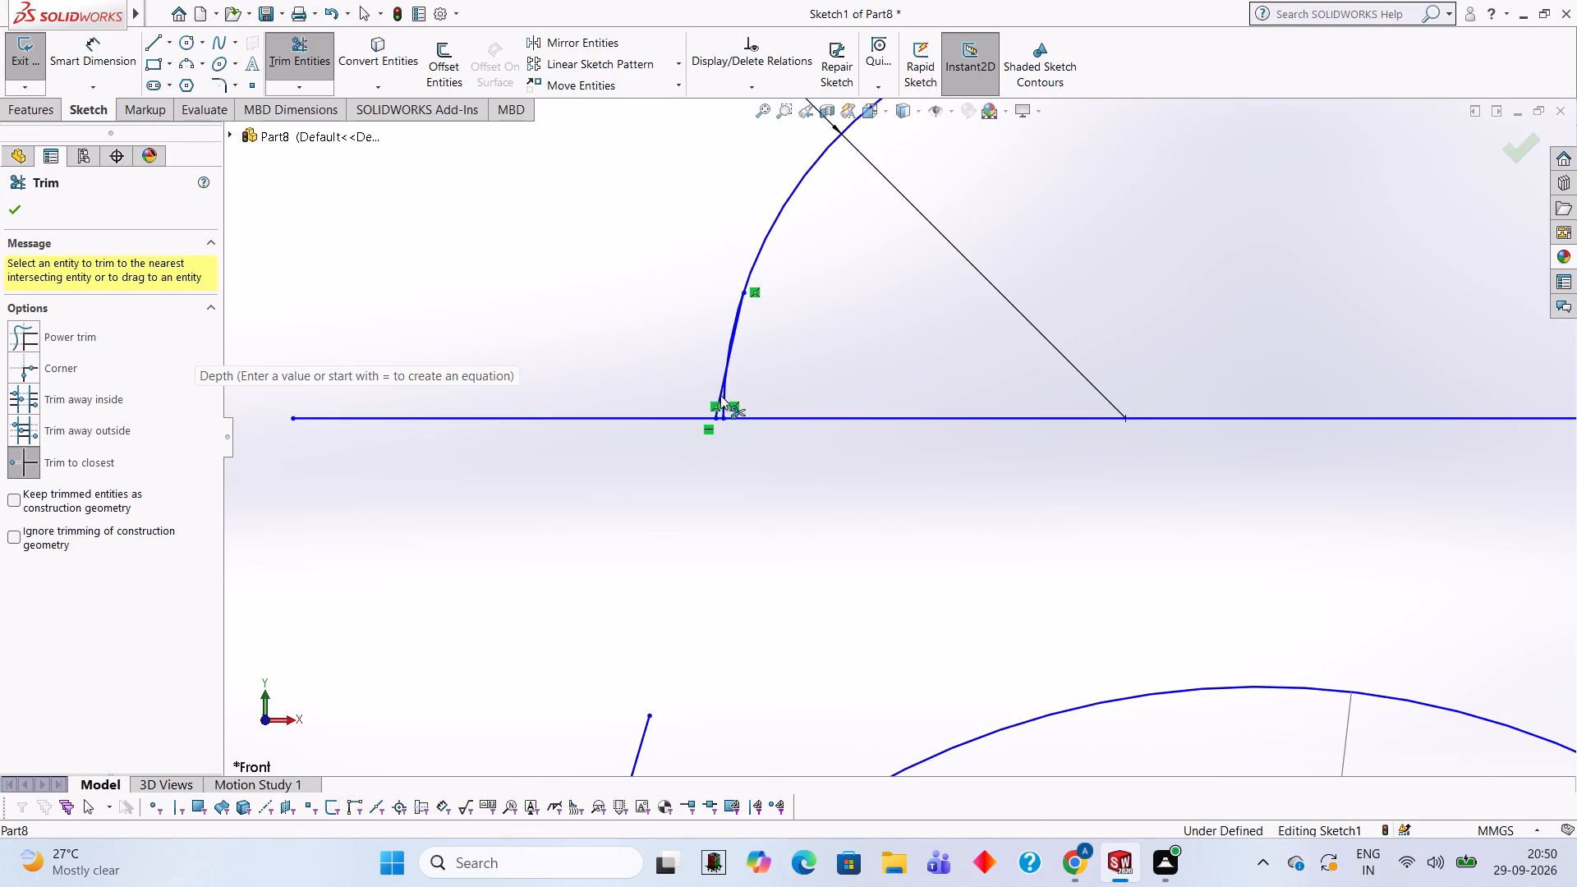
{"action": "scroll", "coordinate": [747, 342], "scroll_direction": "down", "scroll_amount": 5}
{"action": "left_click", "coordinate": [778, 342]}
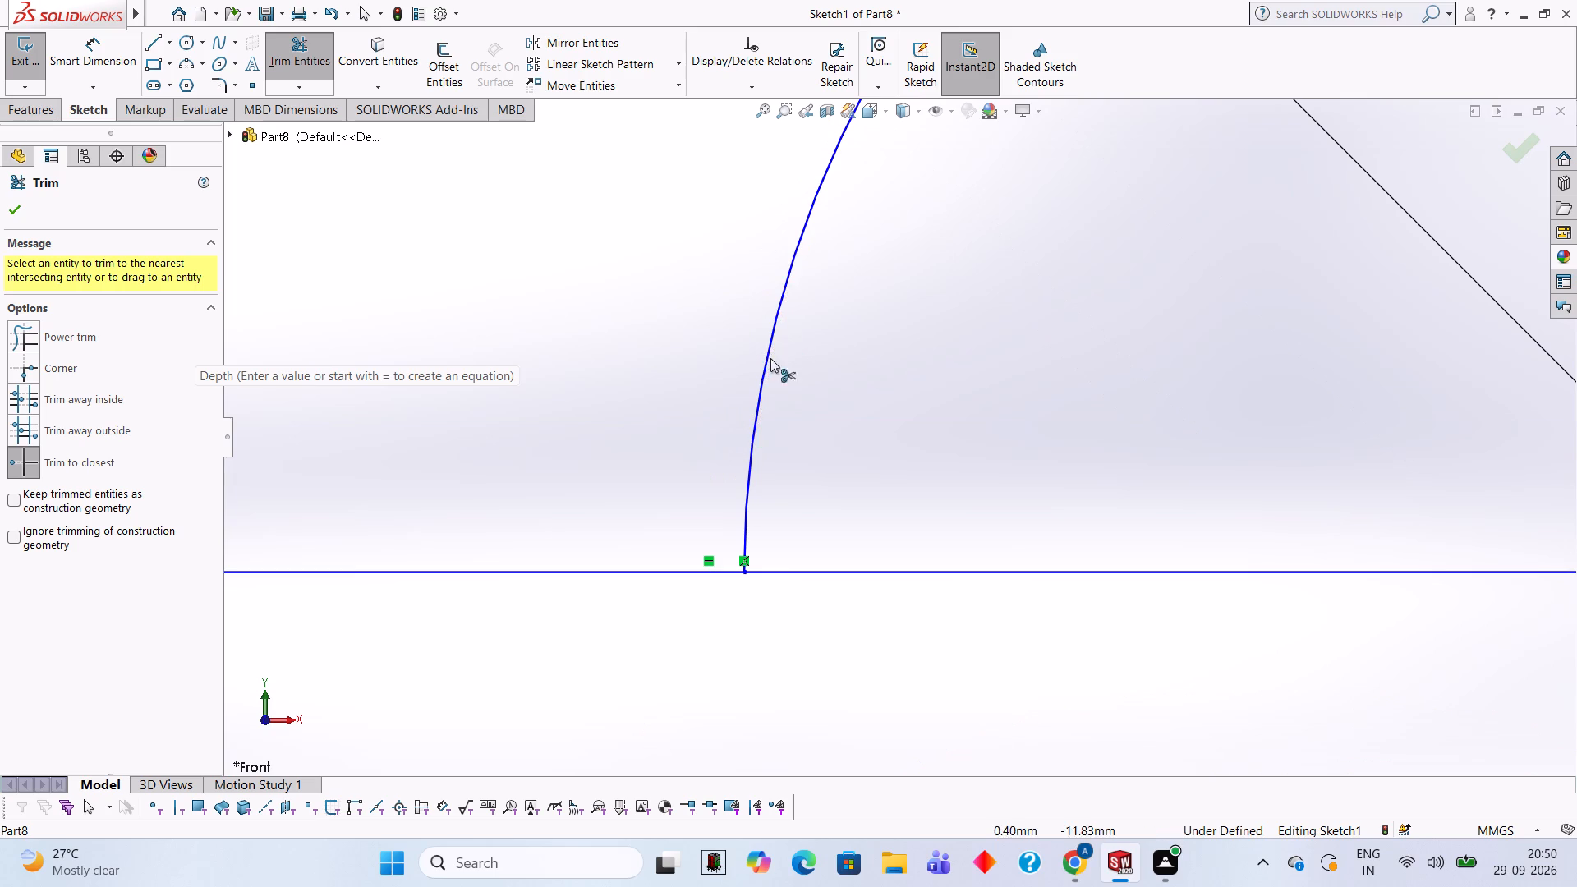
Trim away the horizontal line extending from the R15 arc's centre and the remaining slanted line at the 60 mm circle.
{"action": "scroll", "coordinate": [763, 442], "scroll_direction": "up", "scroll_amount": 7}
{"action": "left_click", "coordinate": [903, 473]}
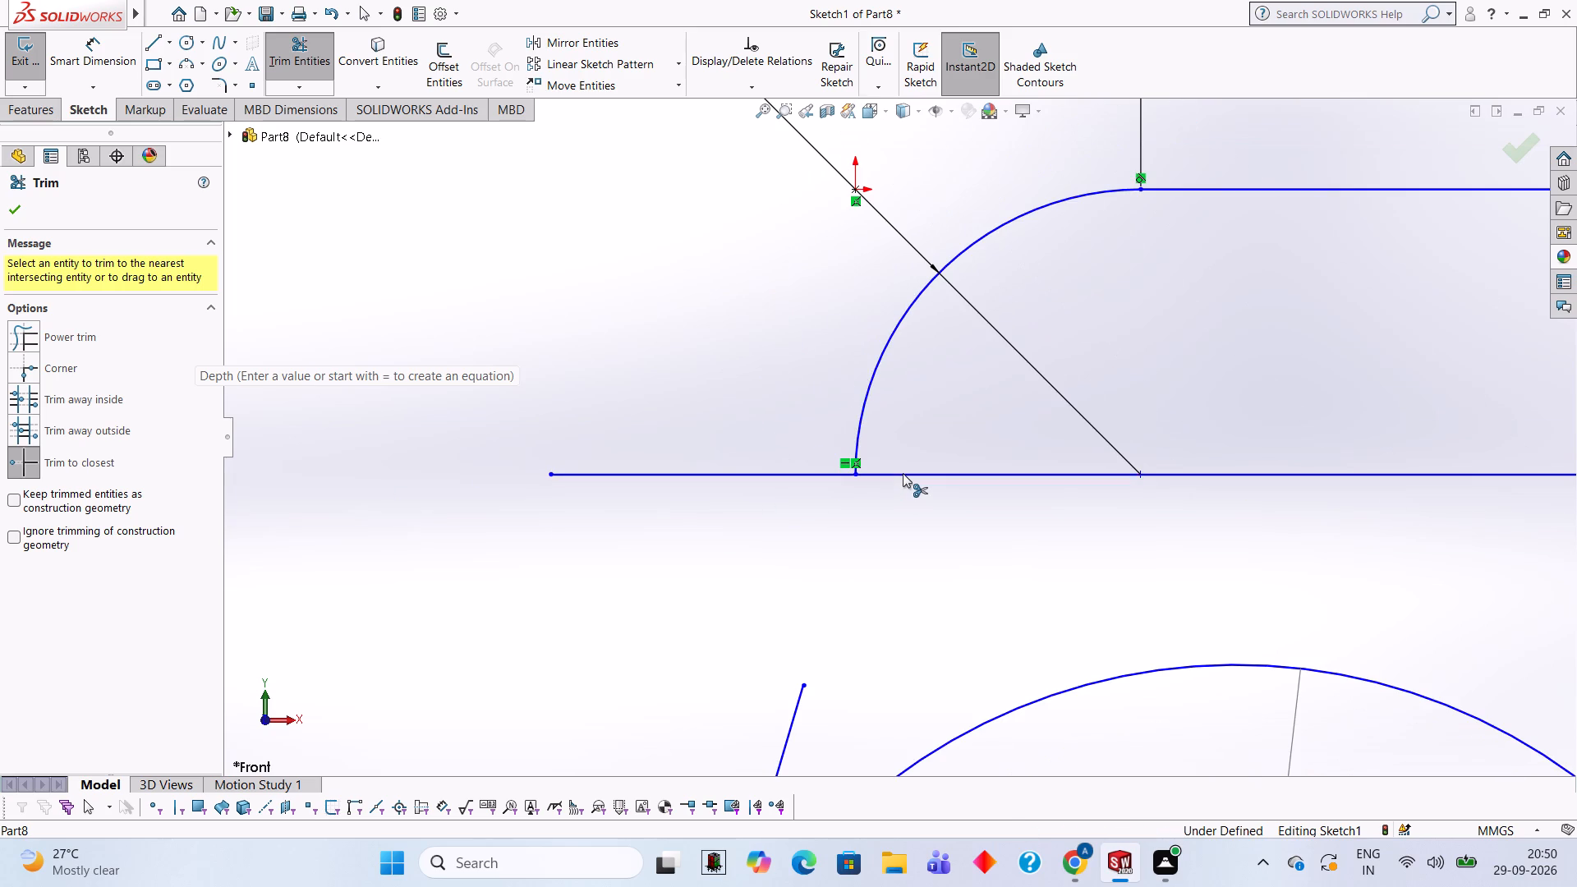
{"action": "left_click", "coordinate": [839, 476]}
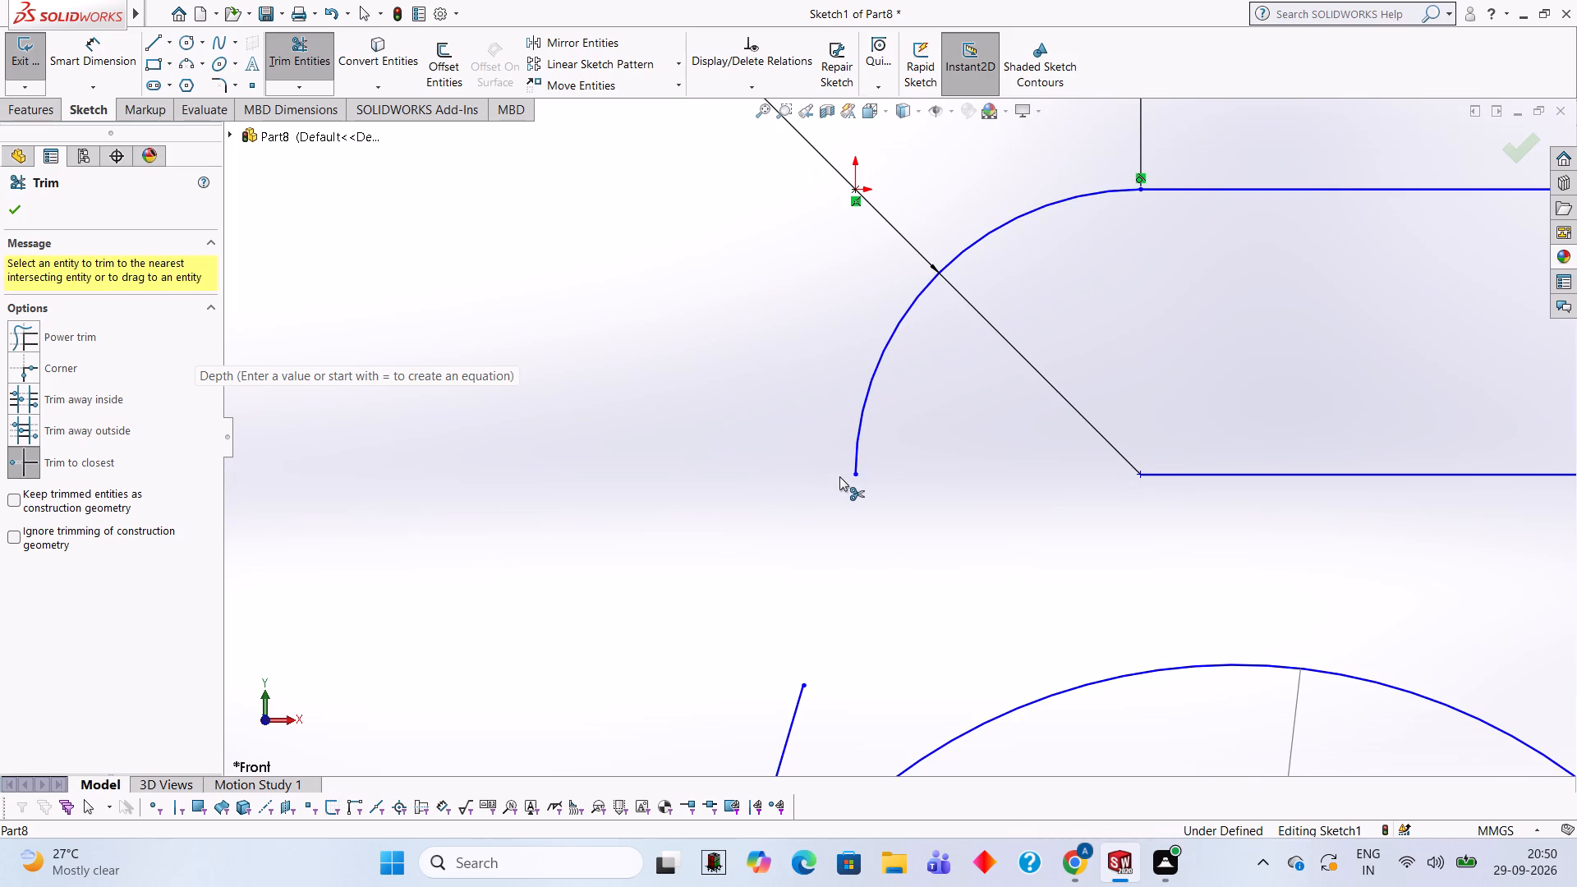
{"action": "scroll", "coordinate": [1058, 411], "scroll_direction": "up", "scroll_amount": 6}
{"action": "scroll", "coordinate": [1235, 483], "scroll_direction": "down", "scroll_amount": 1}
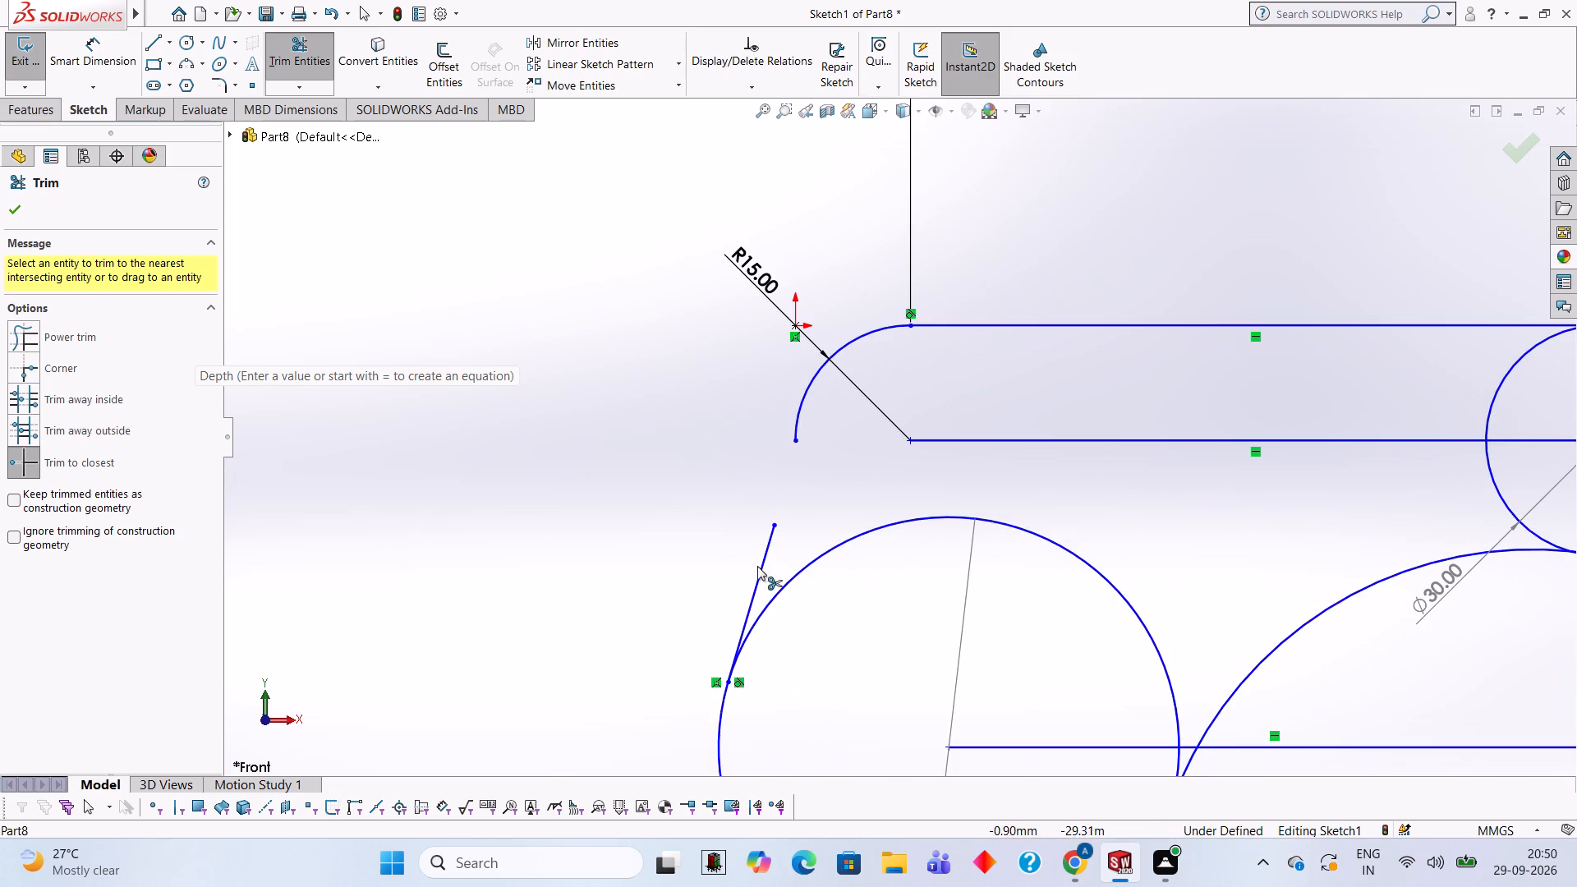
{"action": "left_click", "coordinate": [758, 572]}
Draw a slanted line about 37 mm long from the 60 mm circle to the R15 arc, tangent to both.
{"action": "scroll", "coordinate": [1244, 503], "scroll_direction": "up", "scroll_amount": 2}
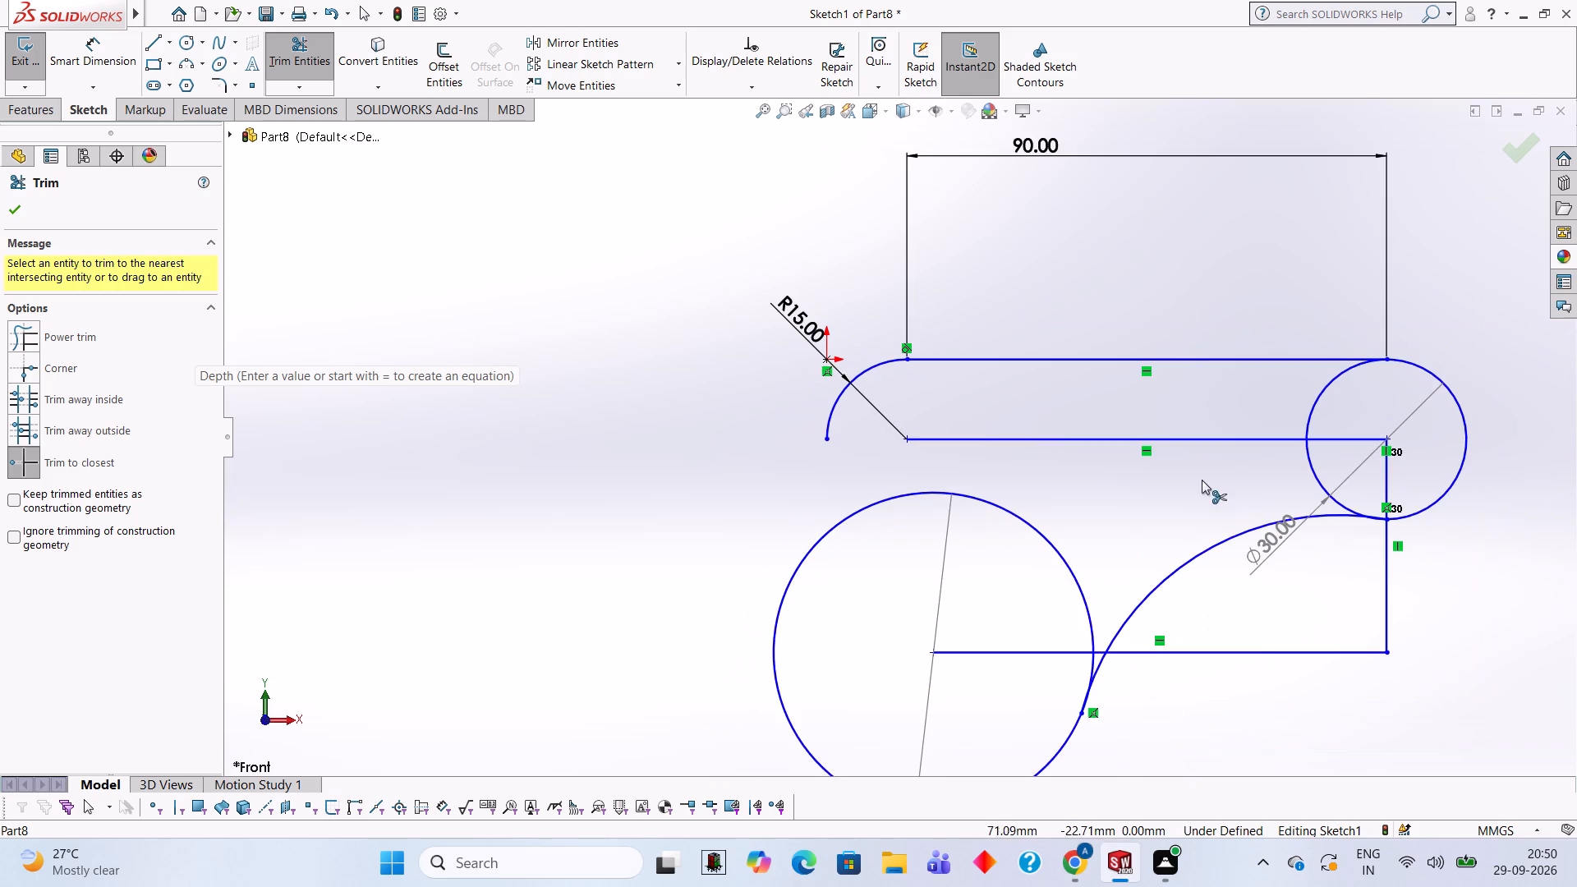
{"action": "left_click", "coordinate": [153, 33]}
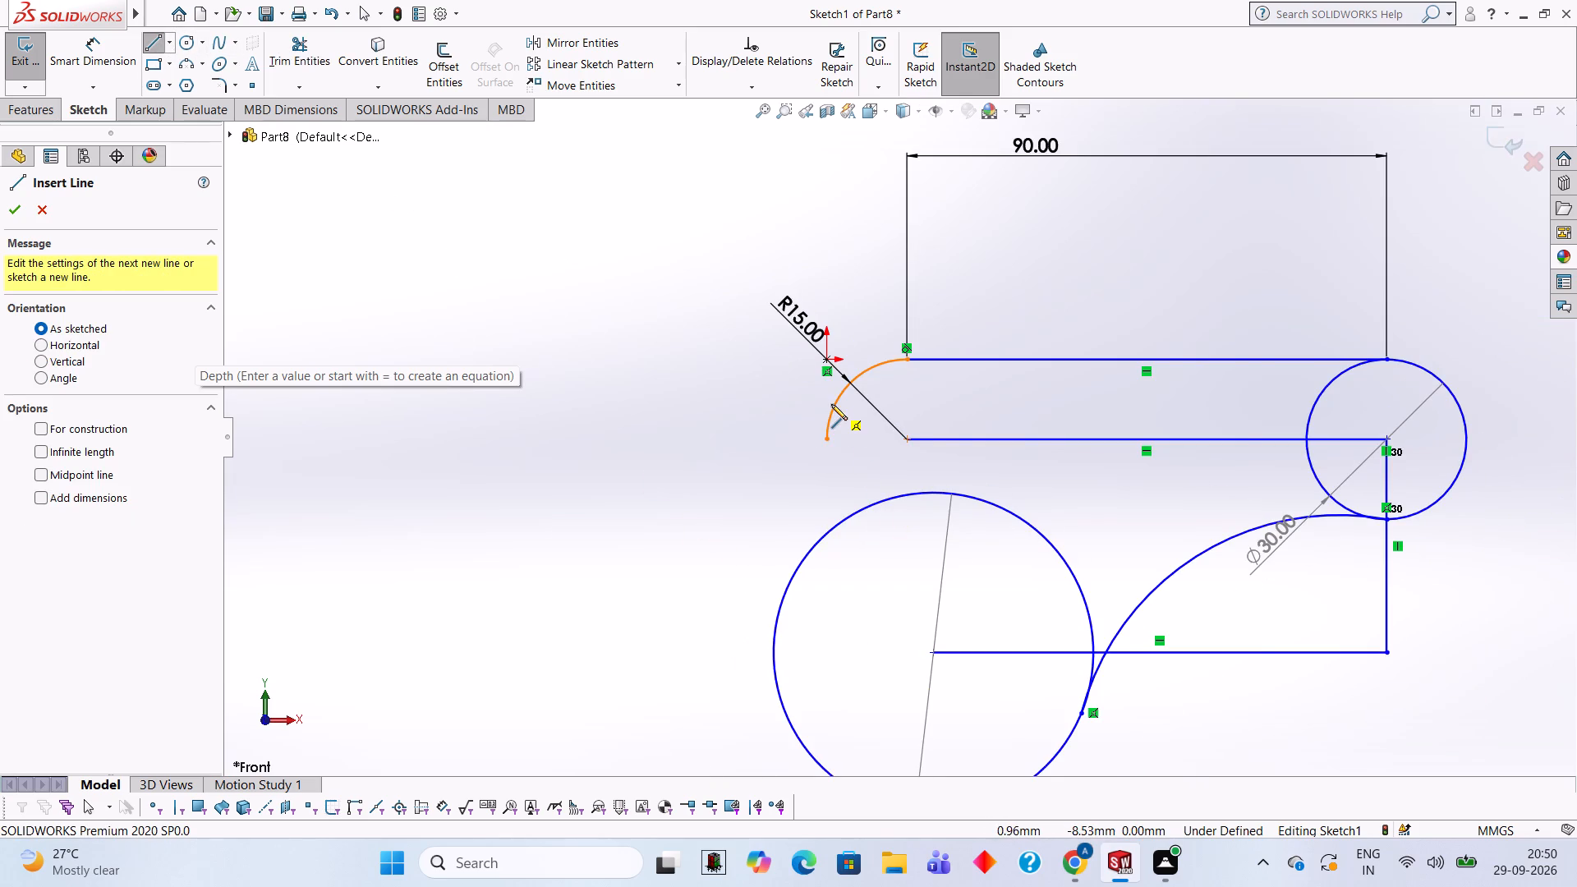
{"action": "left_click", "coordinate": [772, 633]}
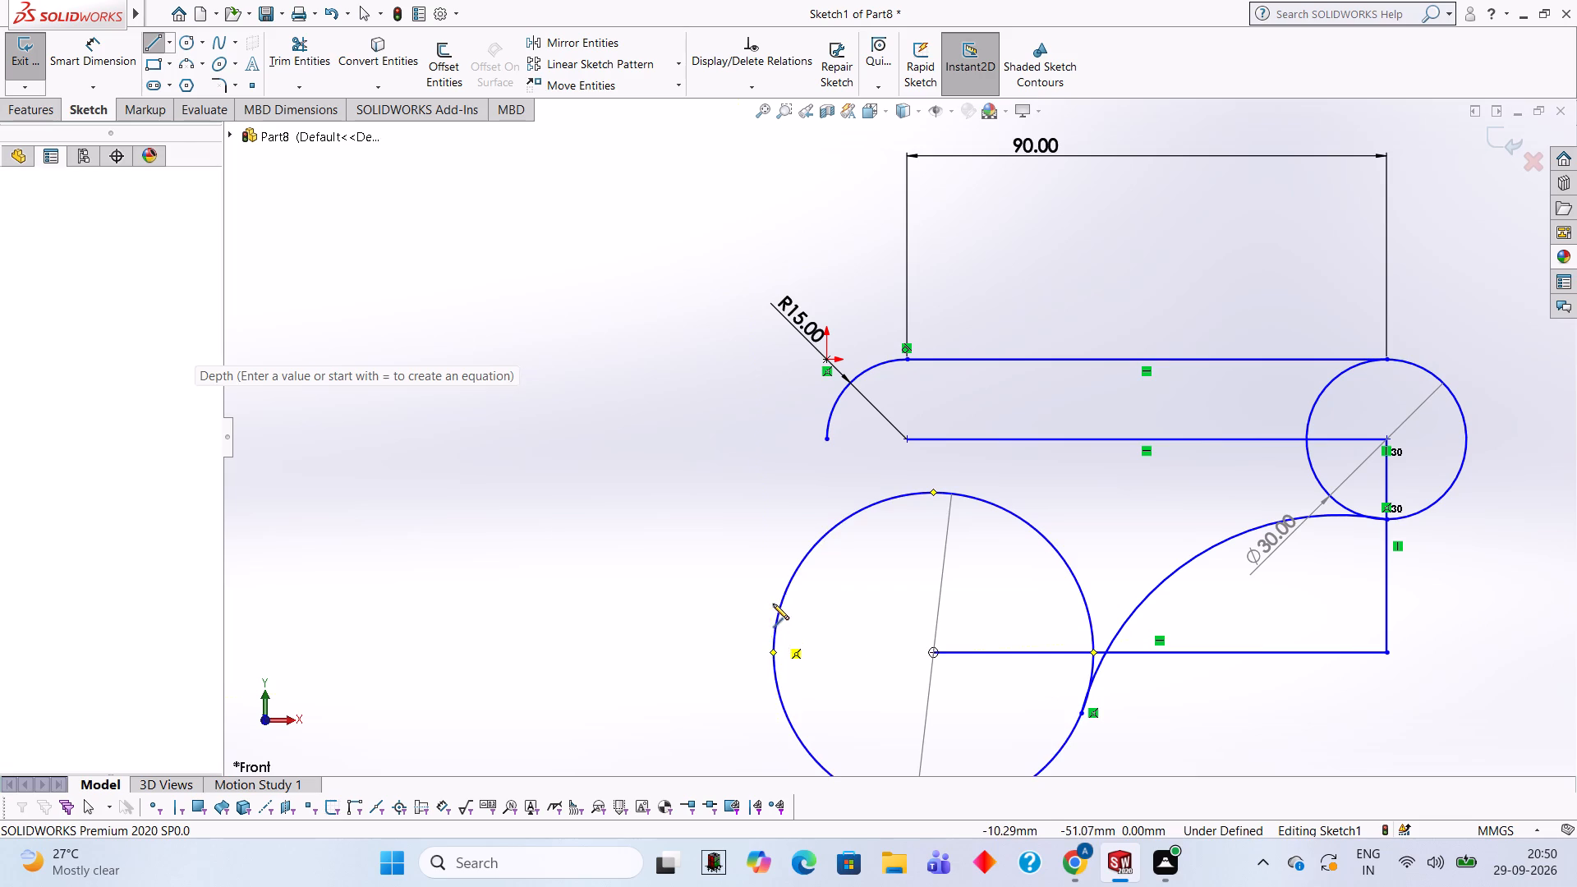
{"action": "left_click", "coordinate": [834, 399]}
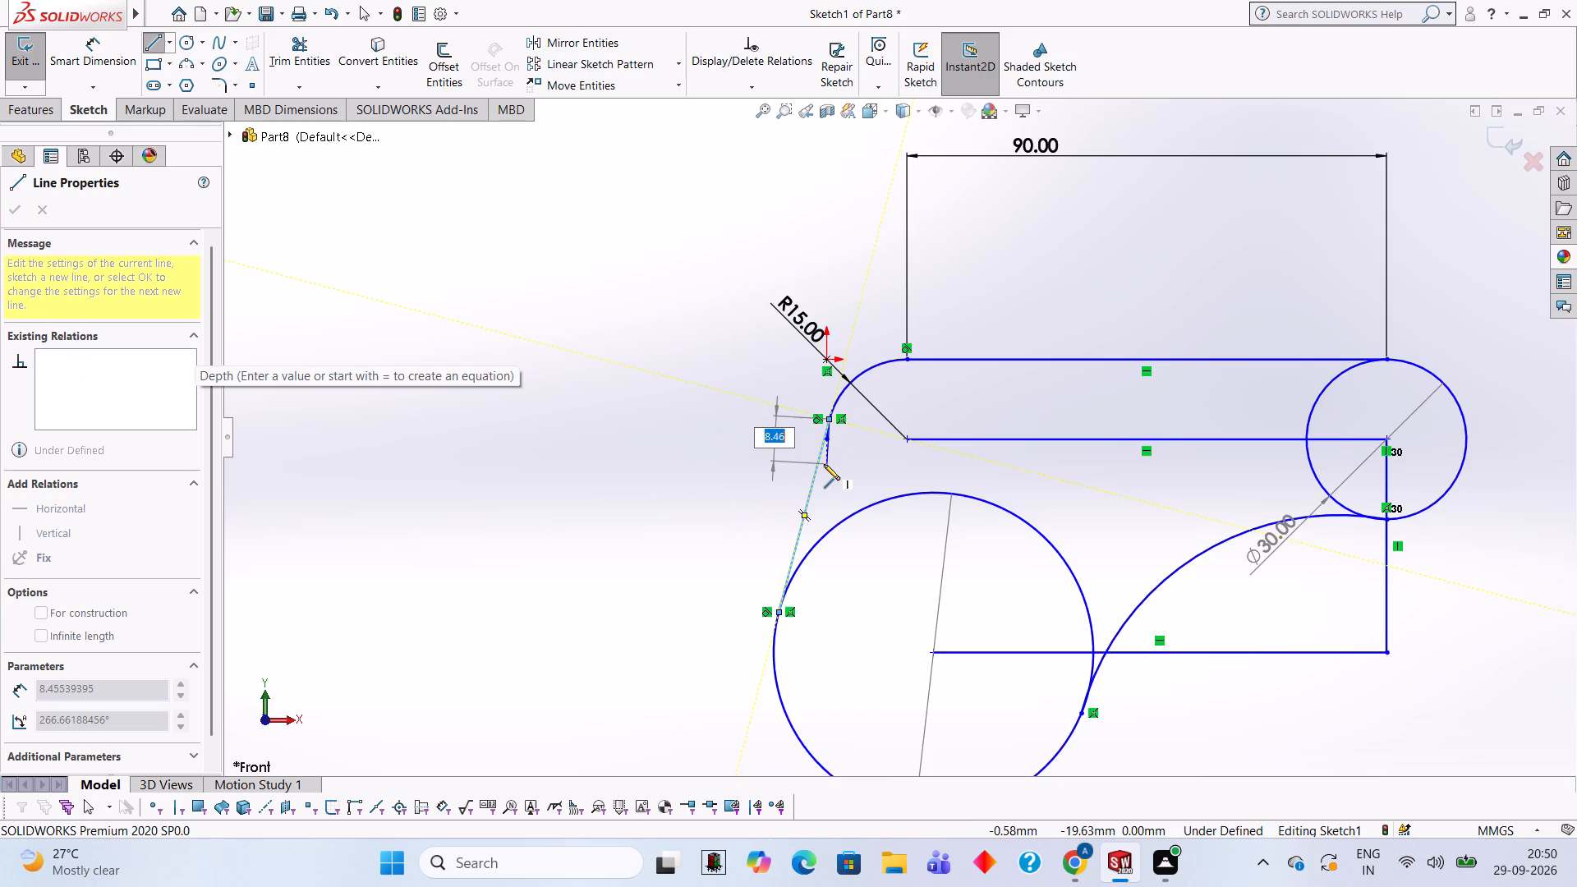
Trim away the R15 arc's leftover end below its tangent point with the new slanted line.
{"action": "scroll", "coordinate": [824, 464], "scroll_direction": "up", "scroll_amount": 3}
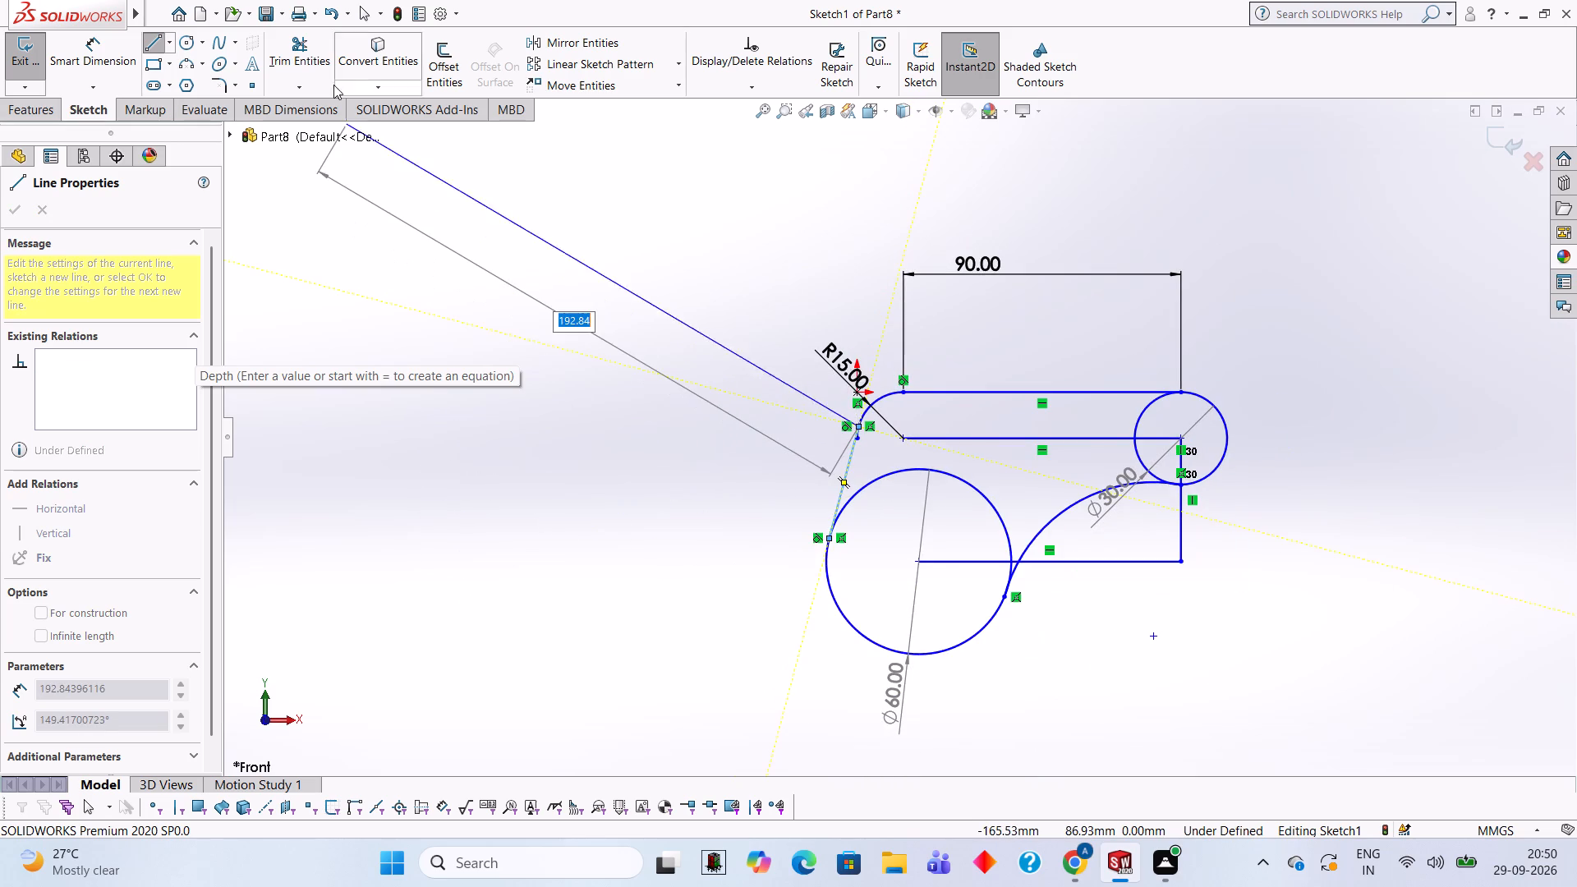
{"action": "left_click", "coordinate": [324, 67]}
{"action": "scroll", "coordinate": [918, 454], "scroll_direction": "down", "scroll_amount": 4}
{"action": "scroll", "coordinate": [777, 394], "scroll_direction": "down", "scroll_amount": 2}
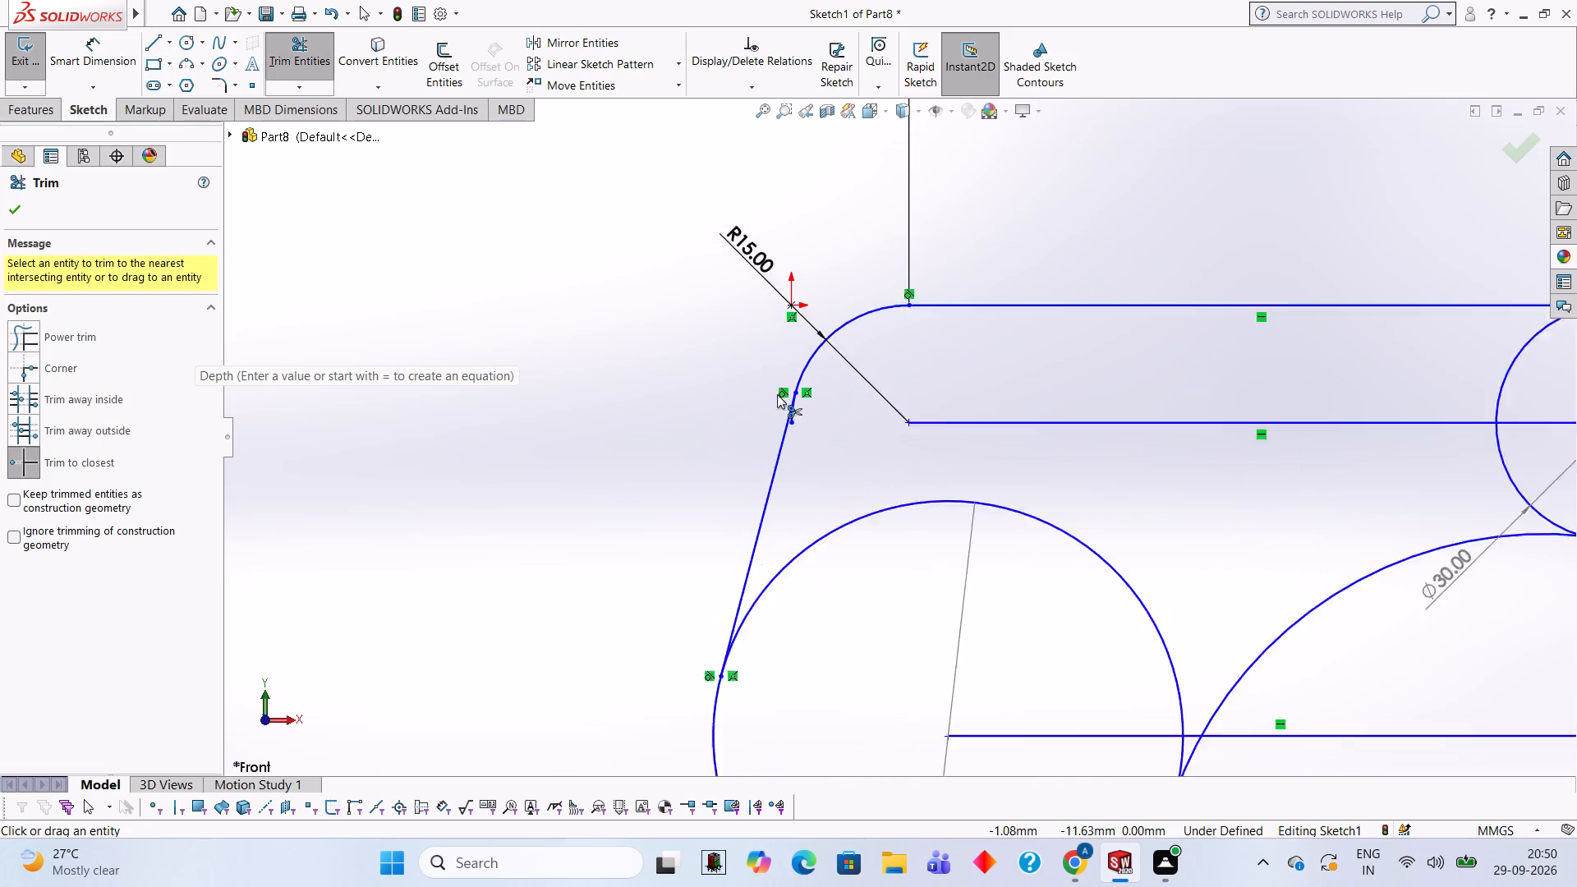
{"action": "scroll", "coordinate": [777, 394], "scroll_direction": "down", "scroll_amount": 2}
{"action": "left_click", "coordinate": [824, 449]}
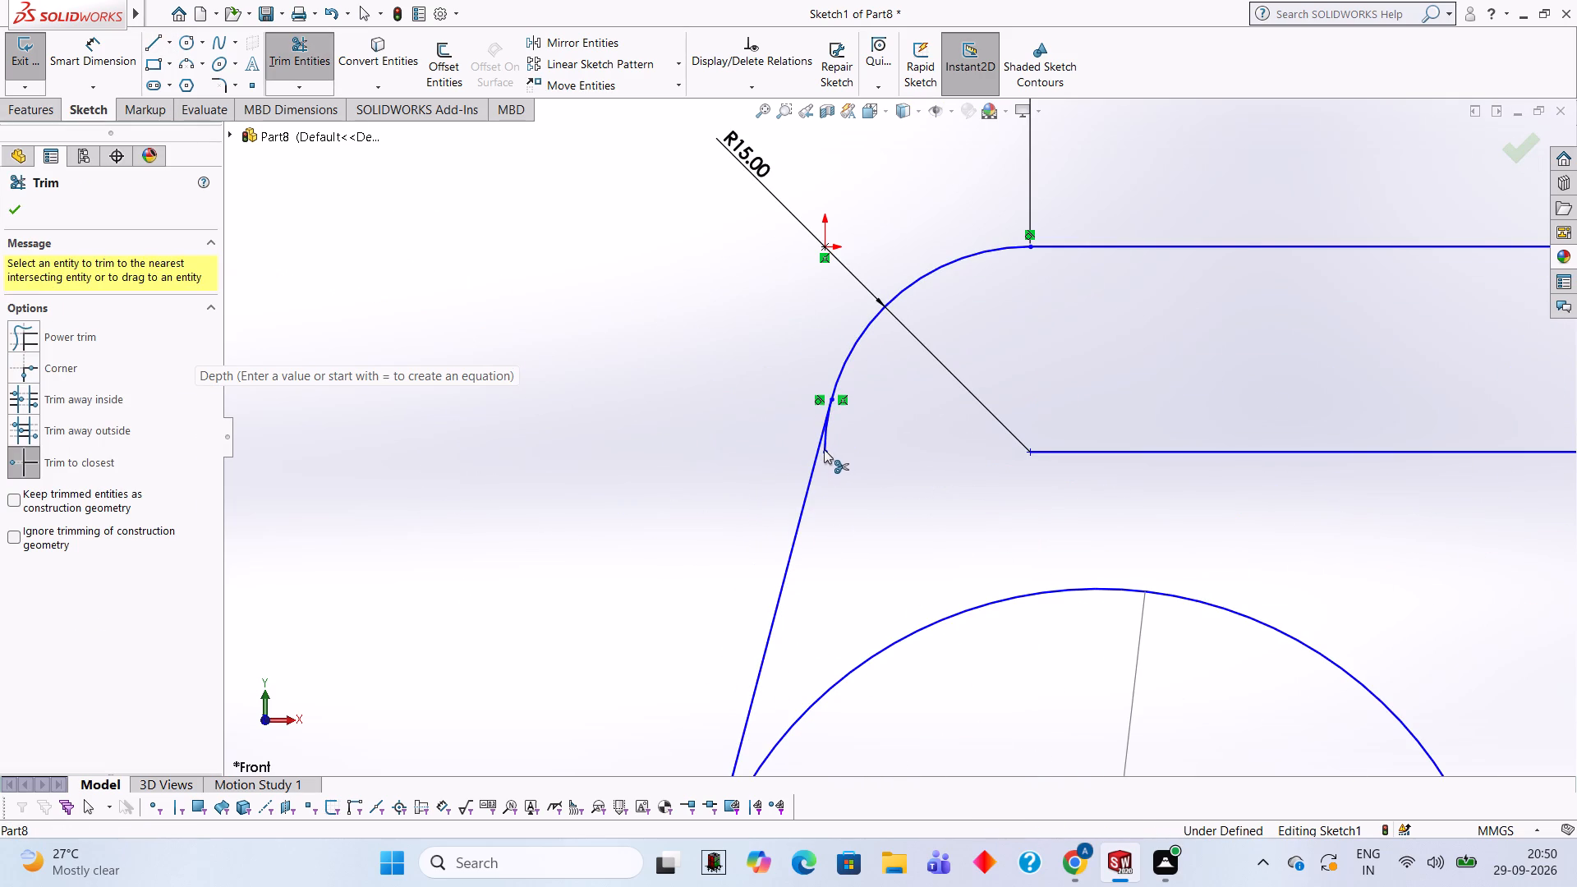
{"action": "scroll", "coordinate": [1098, 415], "scroll_direction": "up", "scroll_amount": 3}
{"action": "scroll", "coordinate": [1069, 479], "scroll_direction": "up", "scroll_amount": 3}
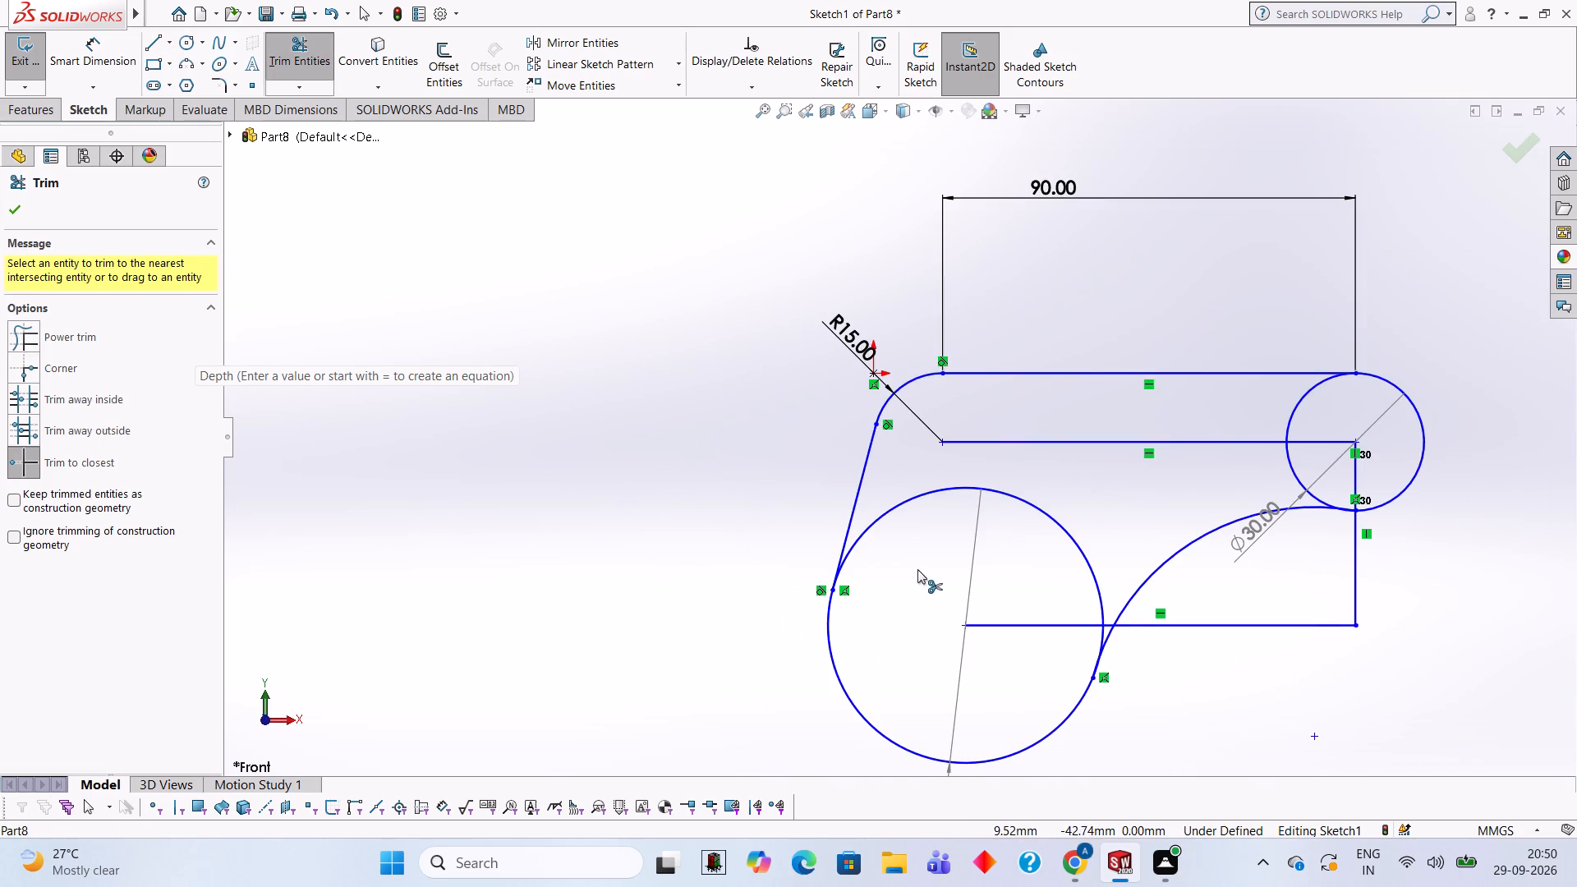
Trim away the upper part of the 60 mm circle inside the profile and its short leftover arc beside the R50 arc.
{"action": "left_click", "coordinate": [973, 489]}
{"action": "scroll", "coordinate": [1306, 508], "scroll_direction": "up", "scroll_amount": 4}
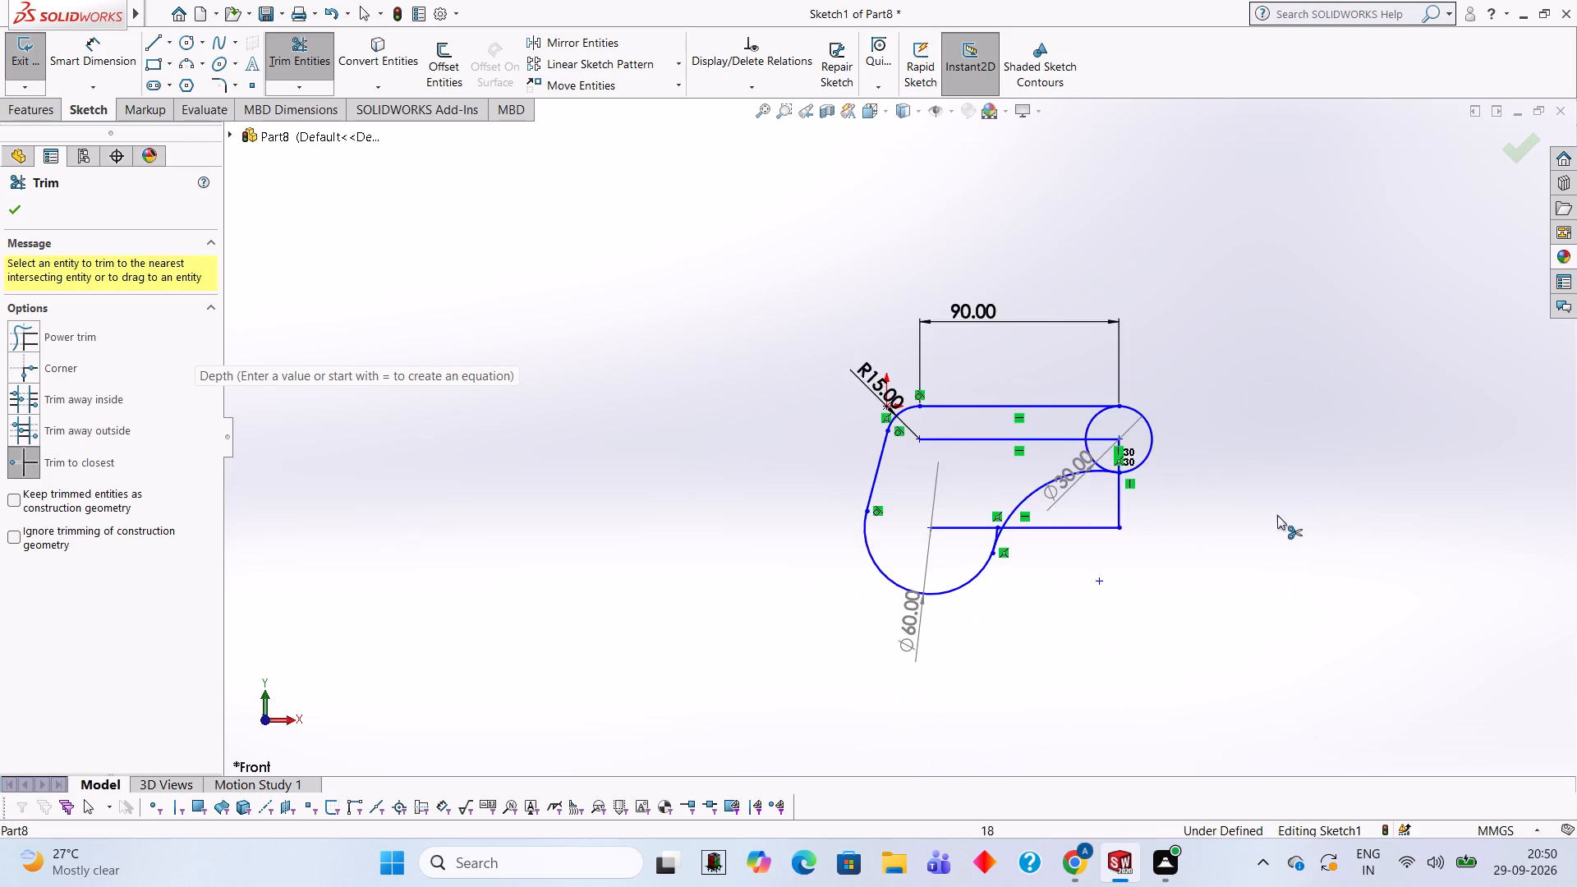
{"action": "scroll", "coordinate": [1074, 531], "scroll_direction": "down", "scroll_amount": 5}
{"action": "scroll", "coordinate": [878, 526], "scroll_direction": "down", "scroll_amount": 2}
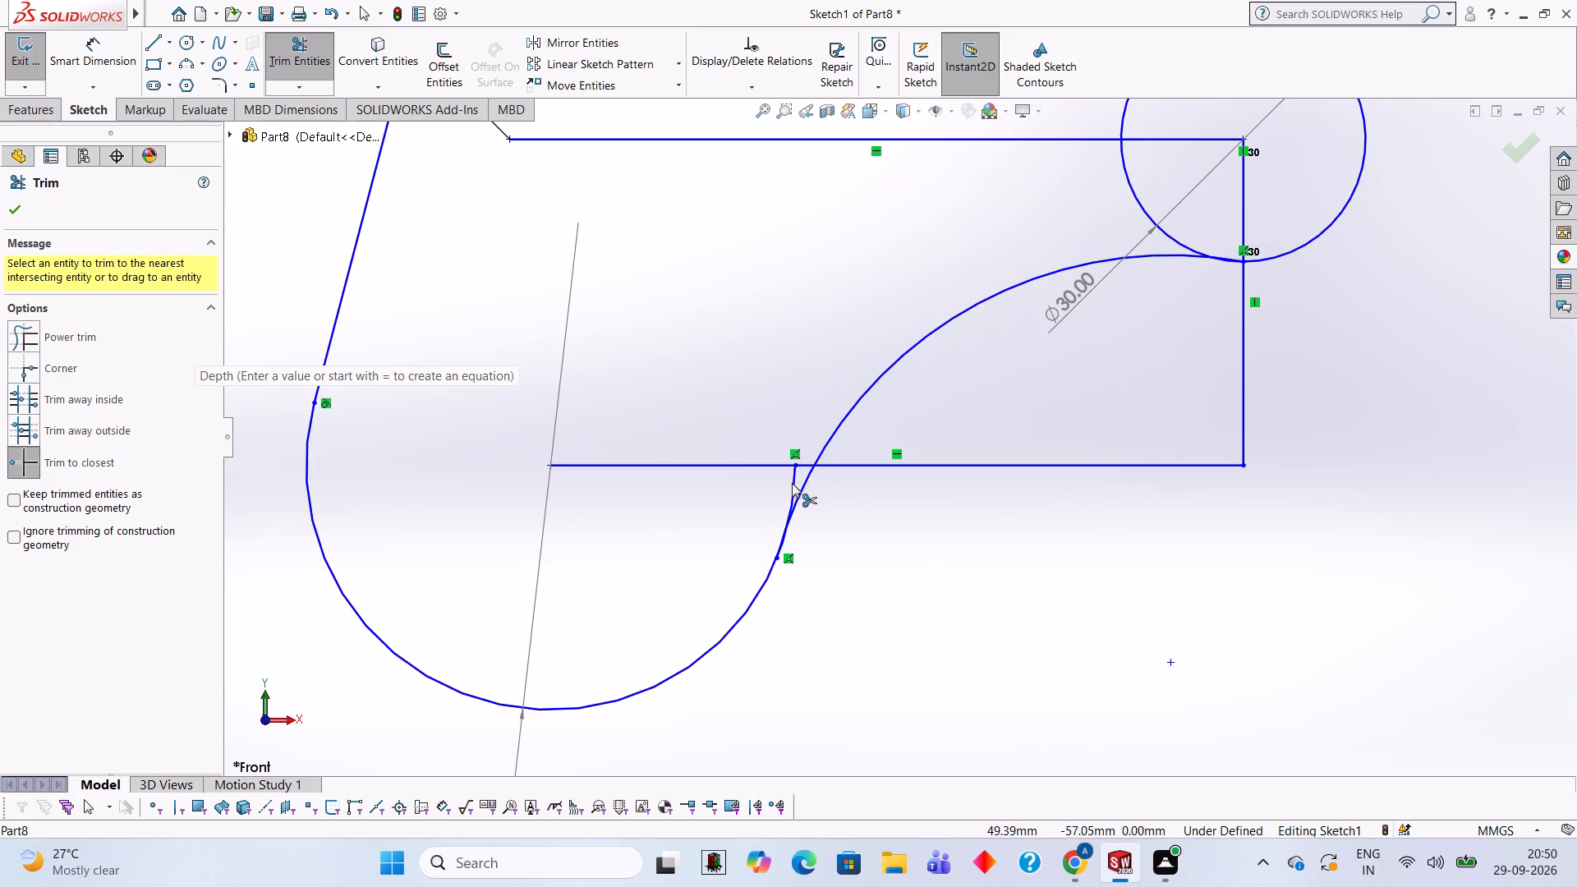
{"action": "left_click", "coordinate": [793, 485]}
Trim away the horizontal line through the 60 mm circle's centre and the vertical line's portion below the 30 mm circle.
{"action": "scroll", "coordinate": [816, 477], "scroll_direction": "down", "scroll_amount": 4}
{"action": "scroll", "coordinate": [1127, 479], "scroll_direction": "up", "scroll_amount": 5}
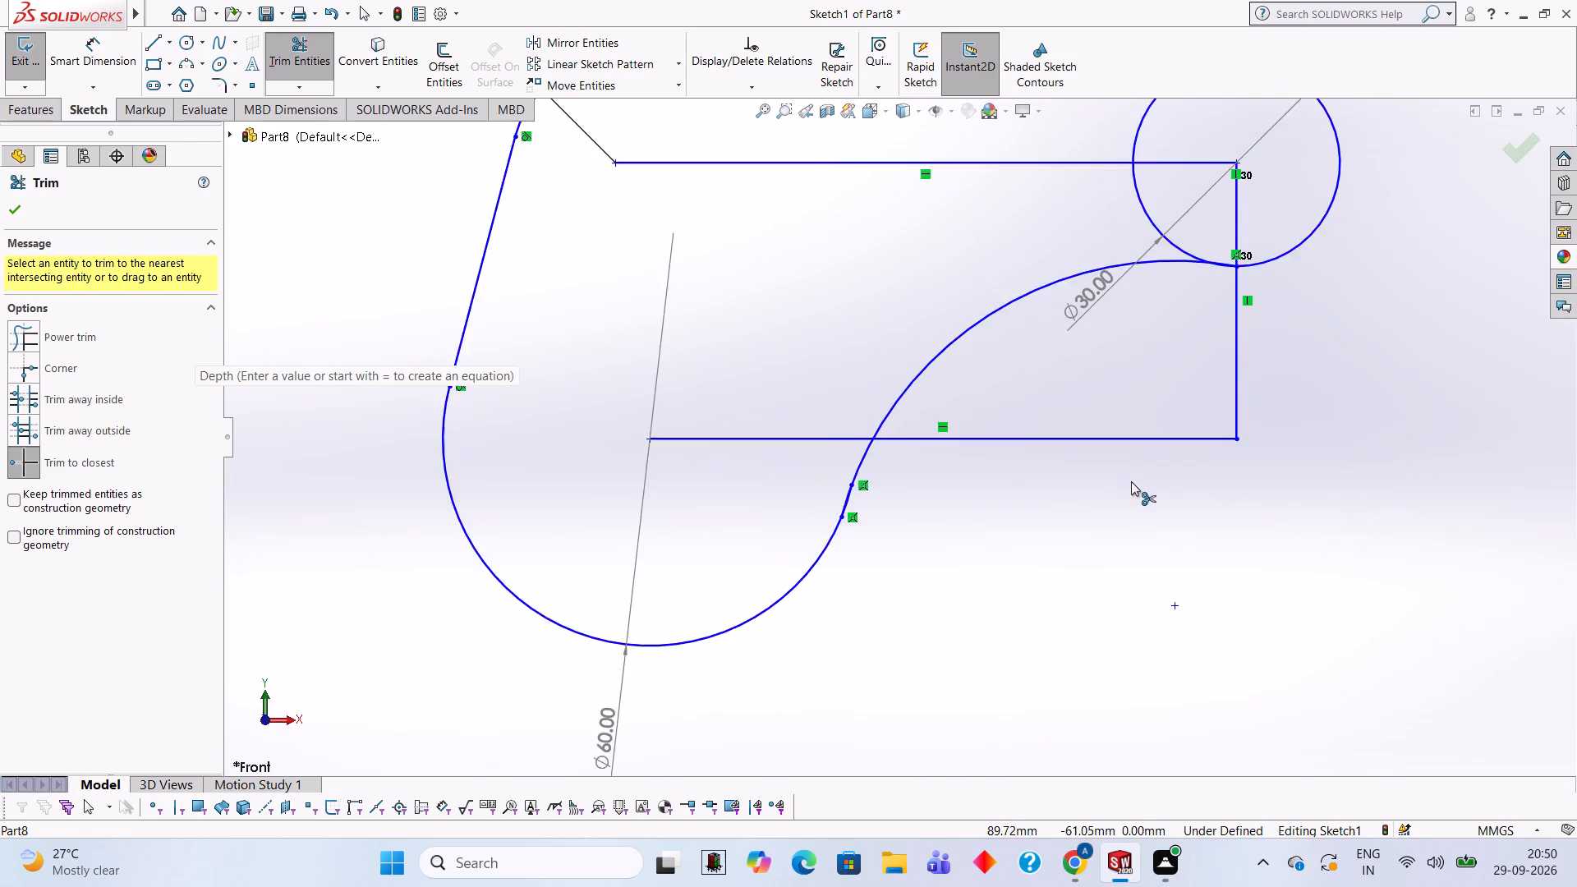
{"action": "scroll", "coordinate": [1131, 481], "scroll_direction": "up", "scroll_amount": 4}
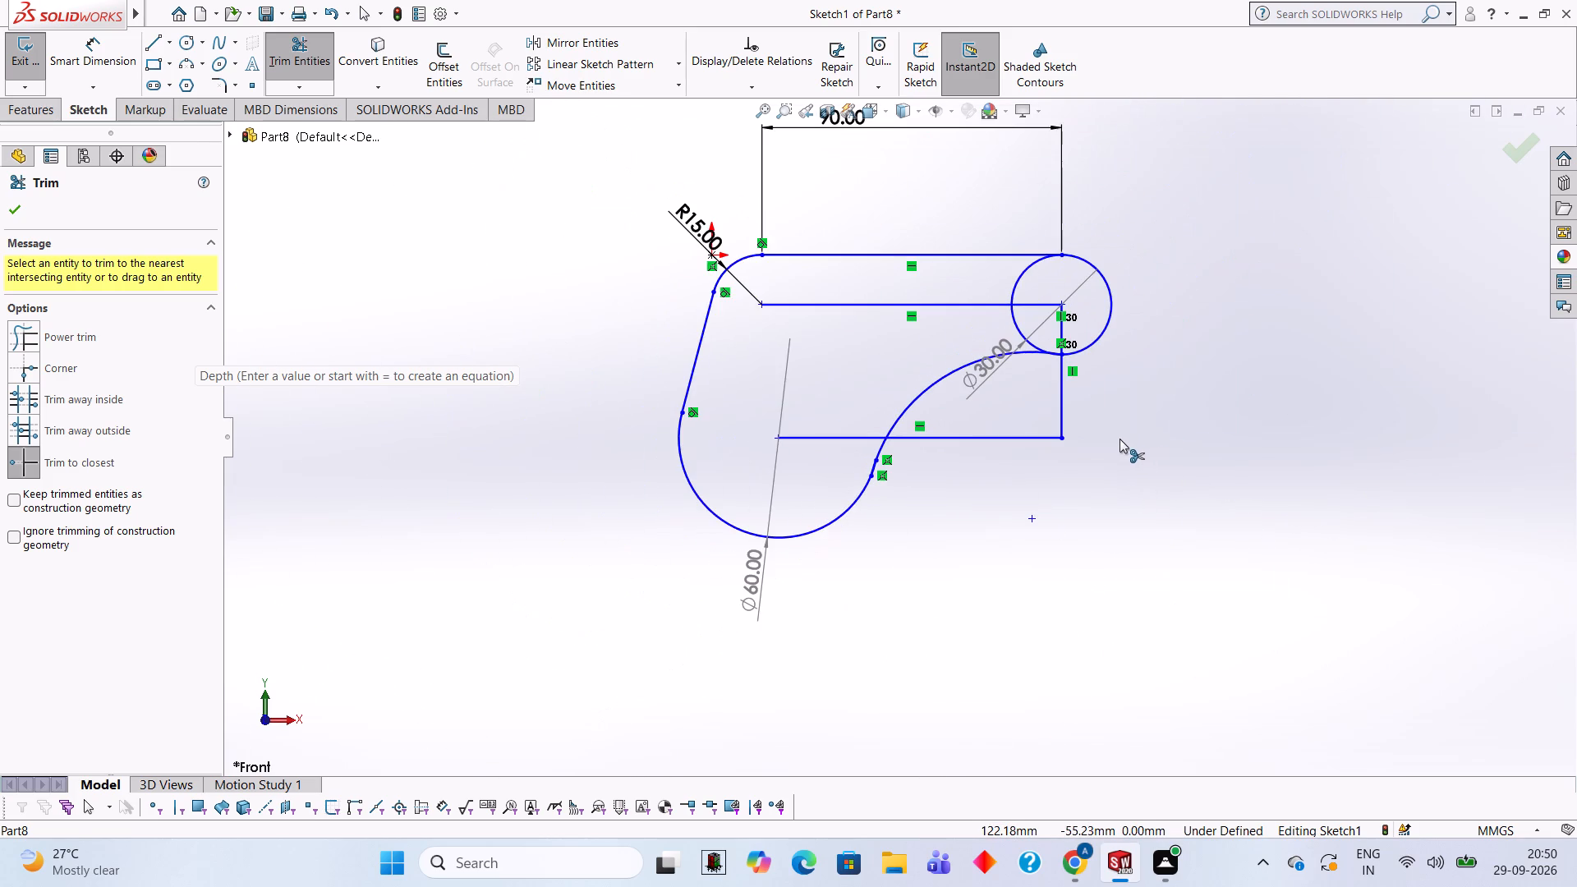
{"action": "left_click", "coordinate": [862, 439]}
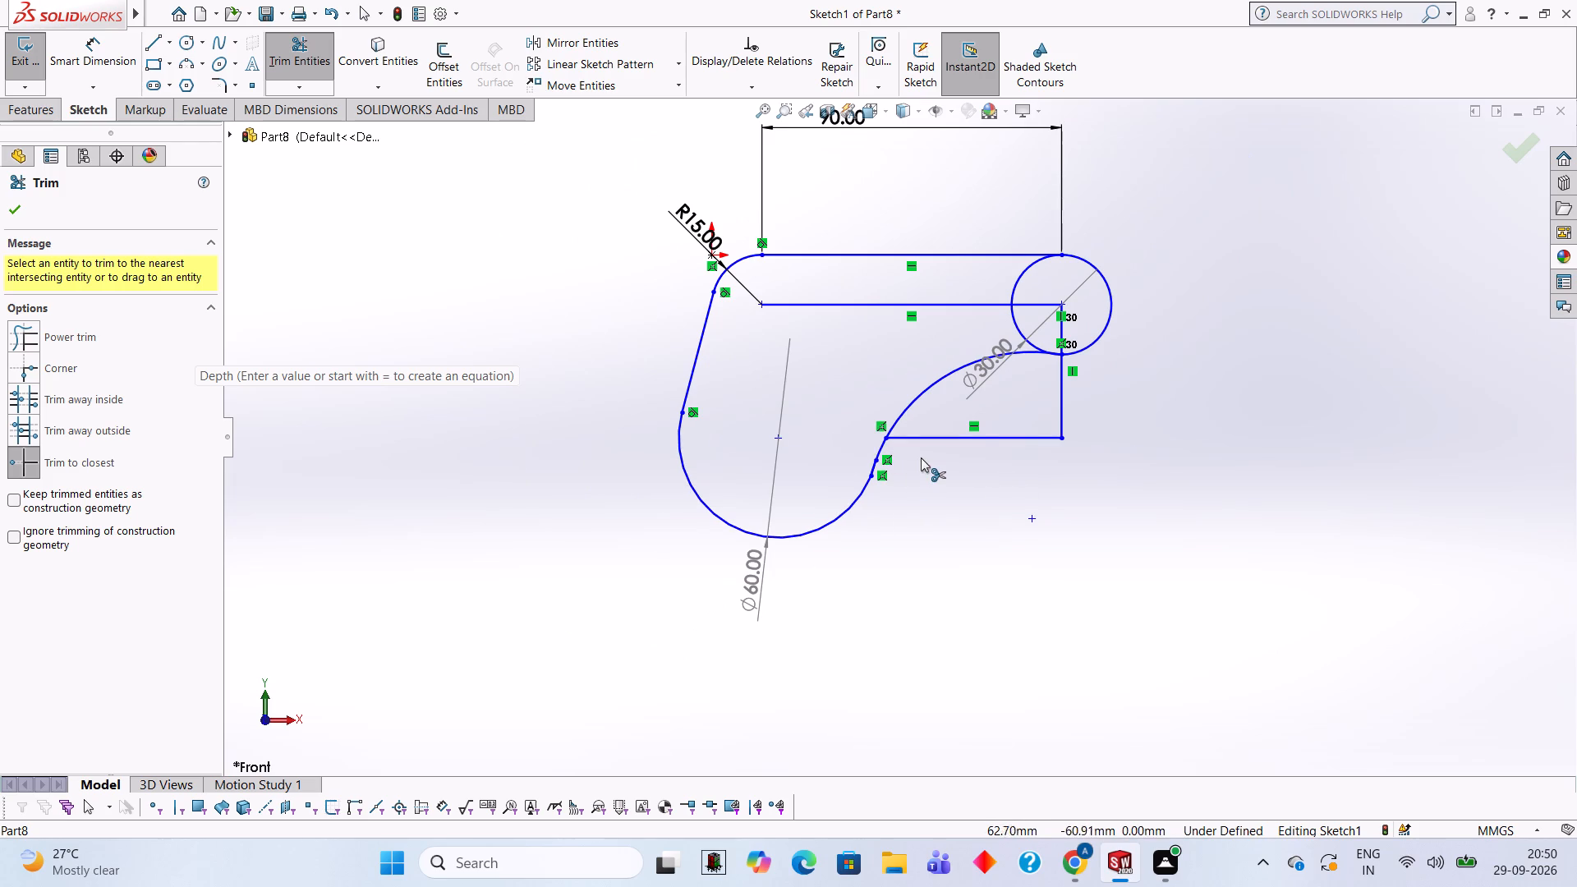
{"action": "left_click", "coordinate": [933, 439]}
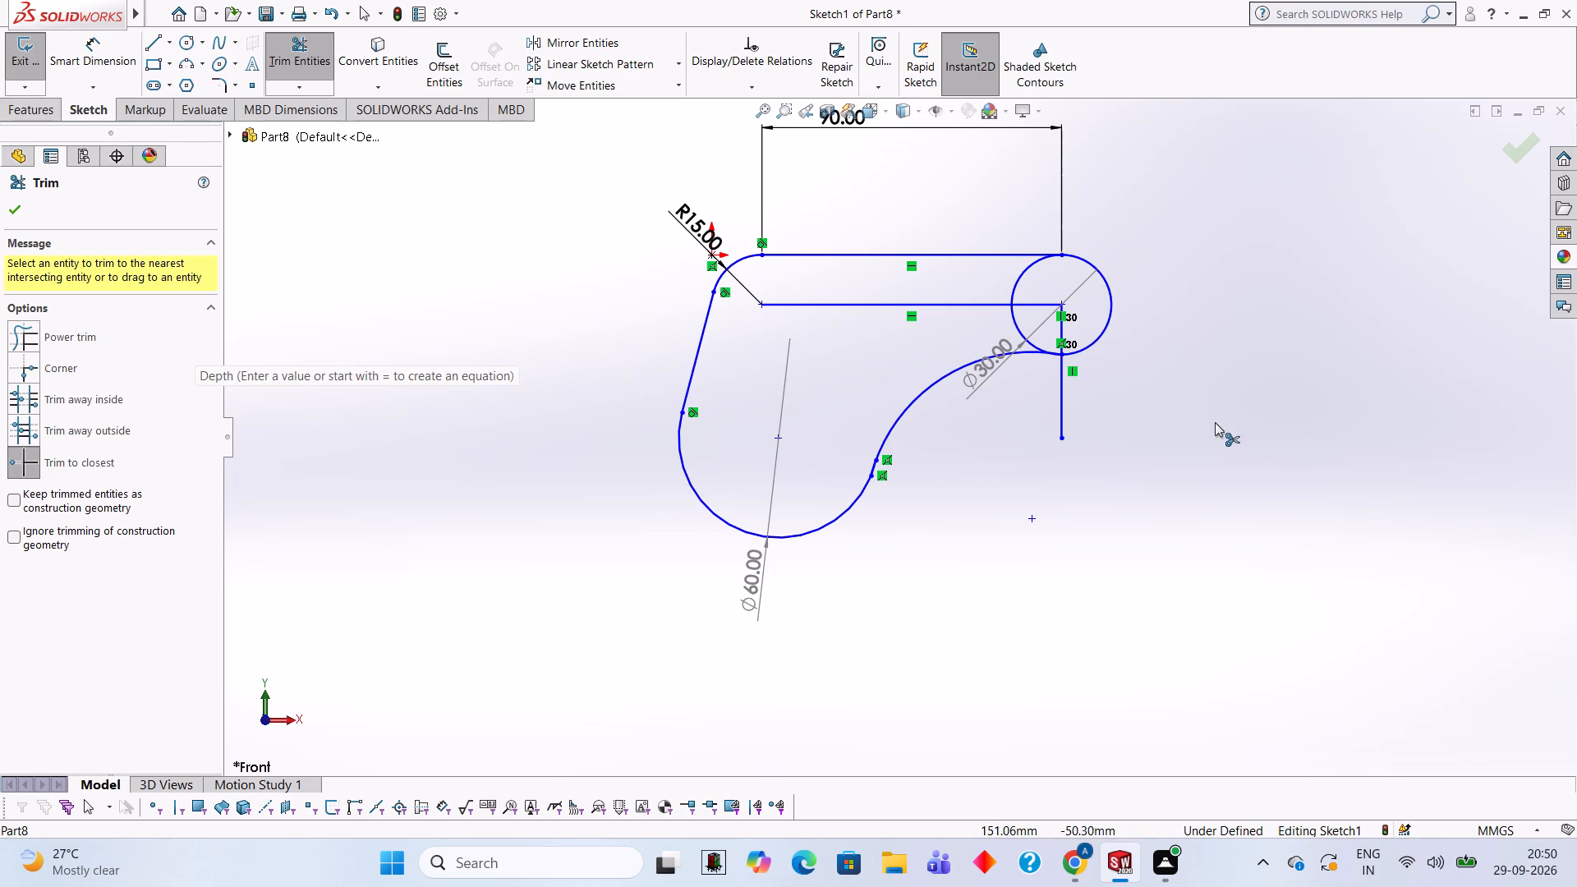
{"action": "left_click", "coordinate": [1063, 422]}
Trim away the 30 mm circle's inner arc and the vertical and horizontal lines that meet at its centre.
{"action": "left_click", "coordinate": [1014, 288]}
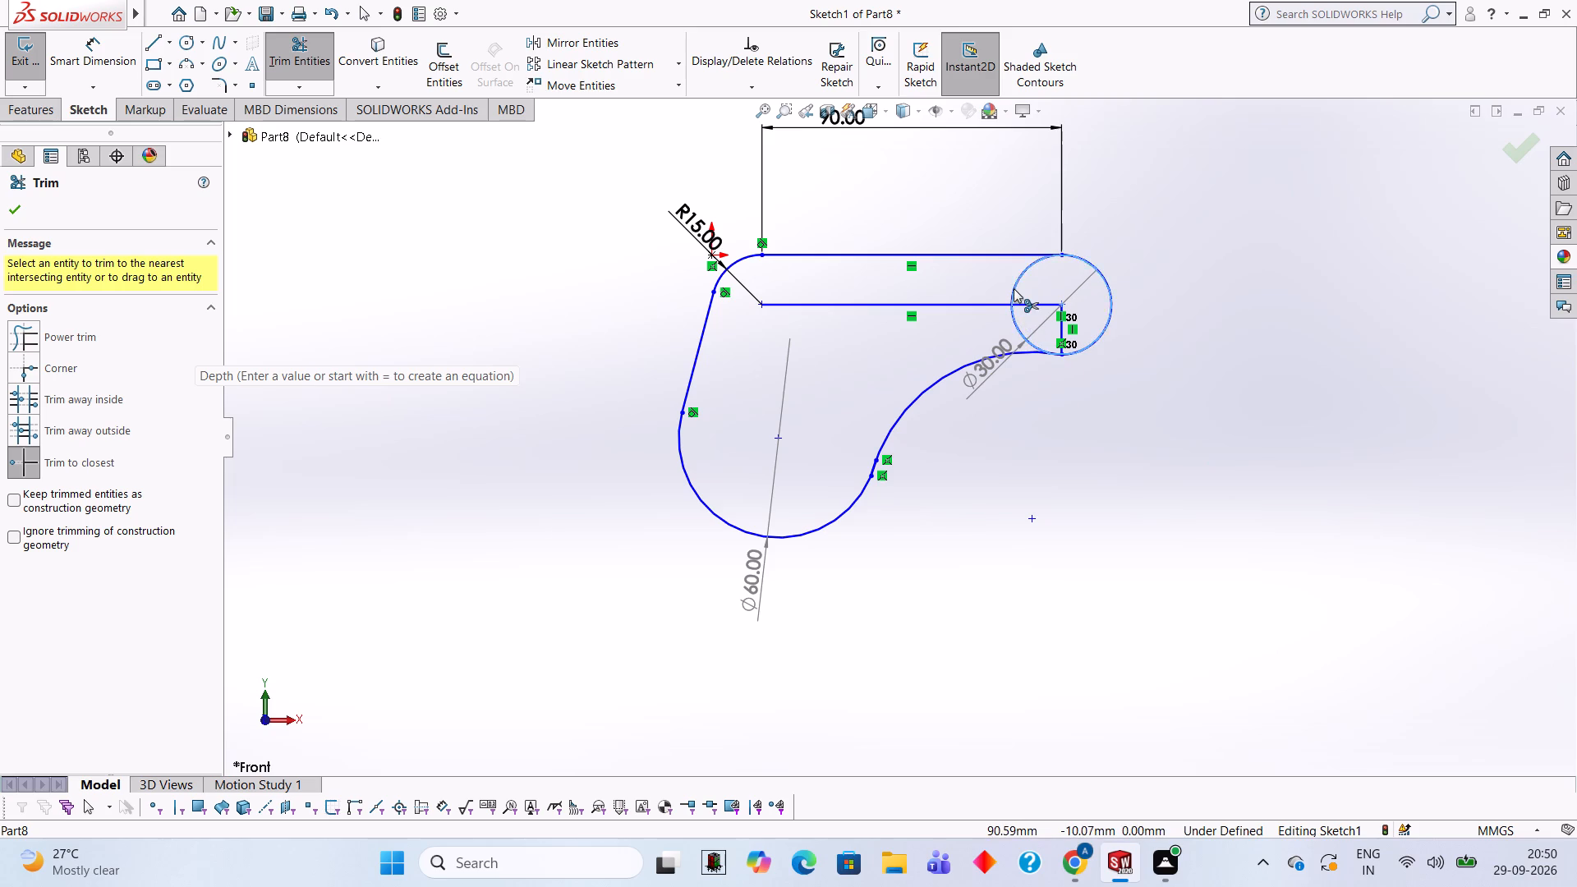
{"action": "left_click", "coordinate": [1019, 324]}
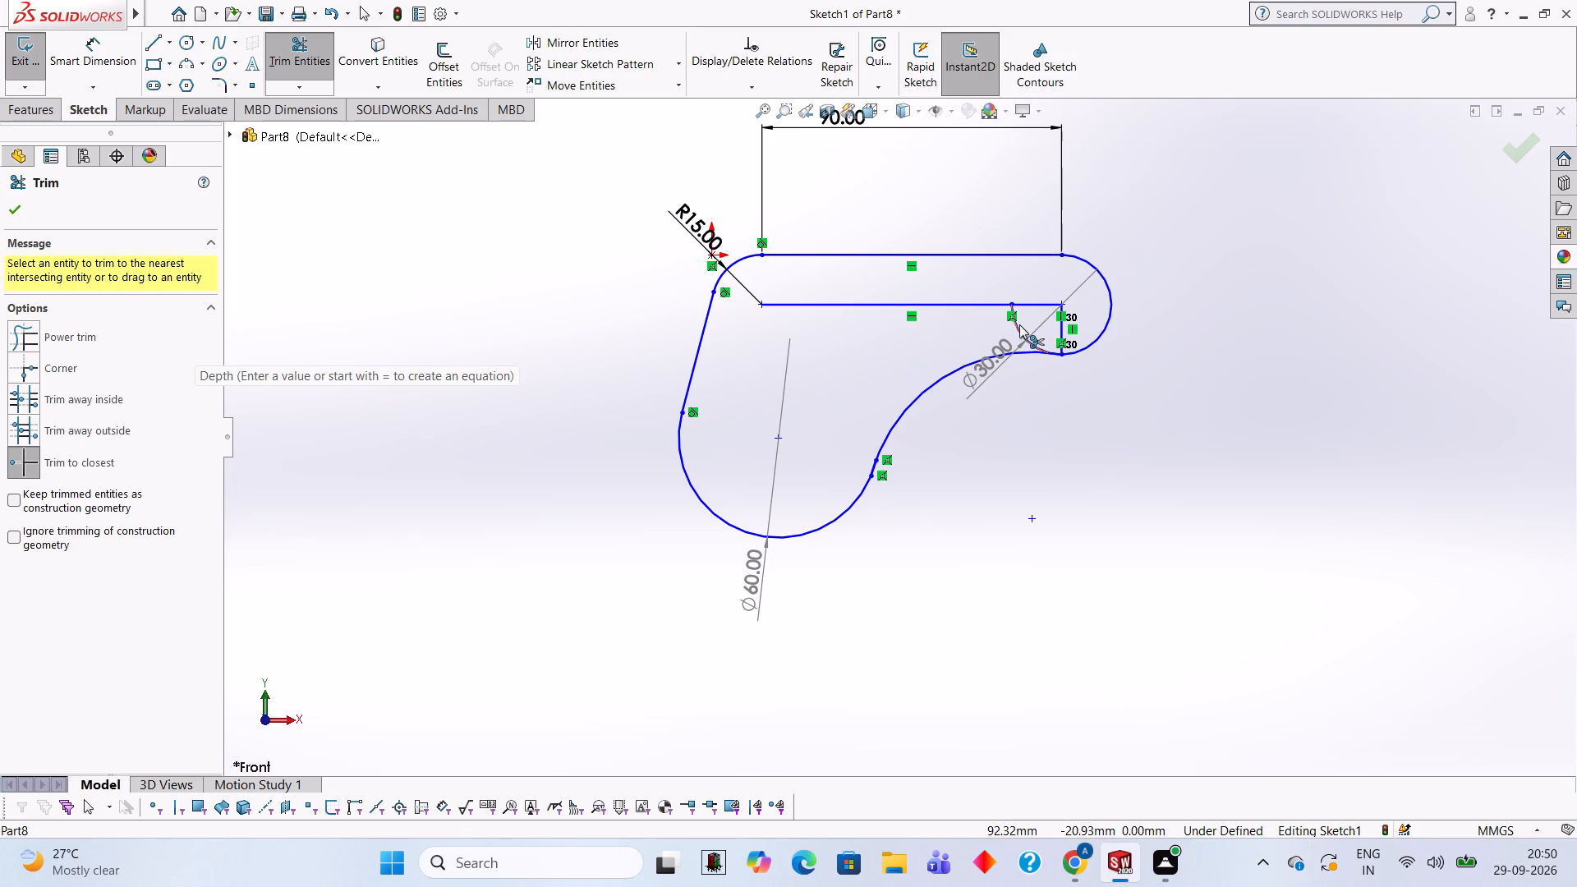
{"action": "left_click", "coordinate": [1060, 331]}
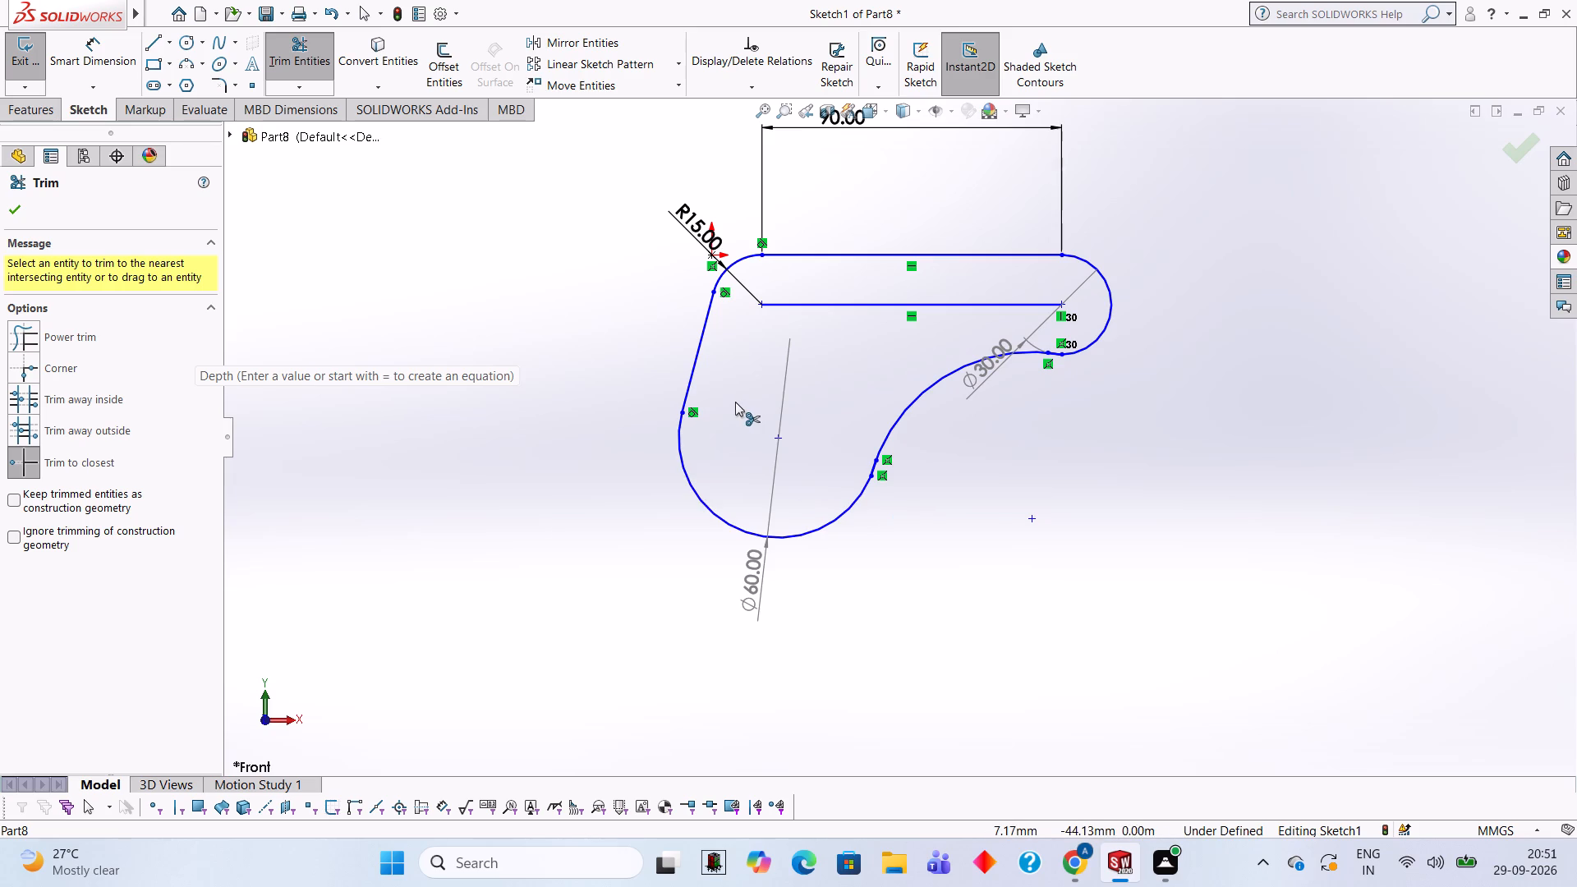
{"action": "left_click", "coordinate": [878, 306]}
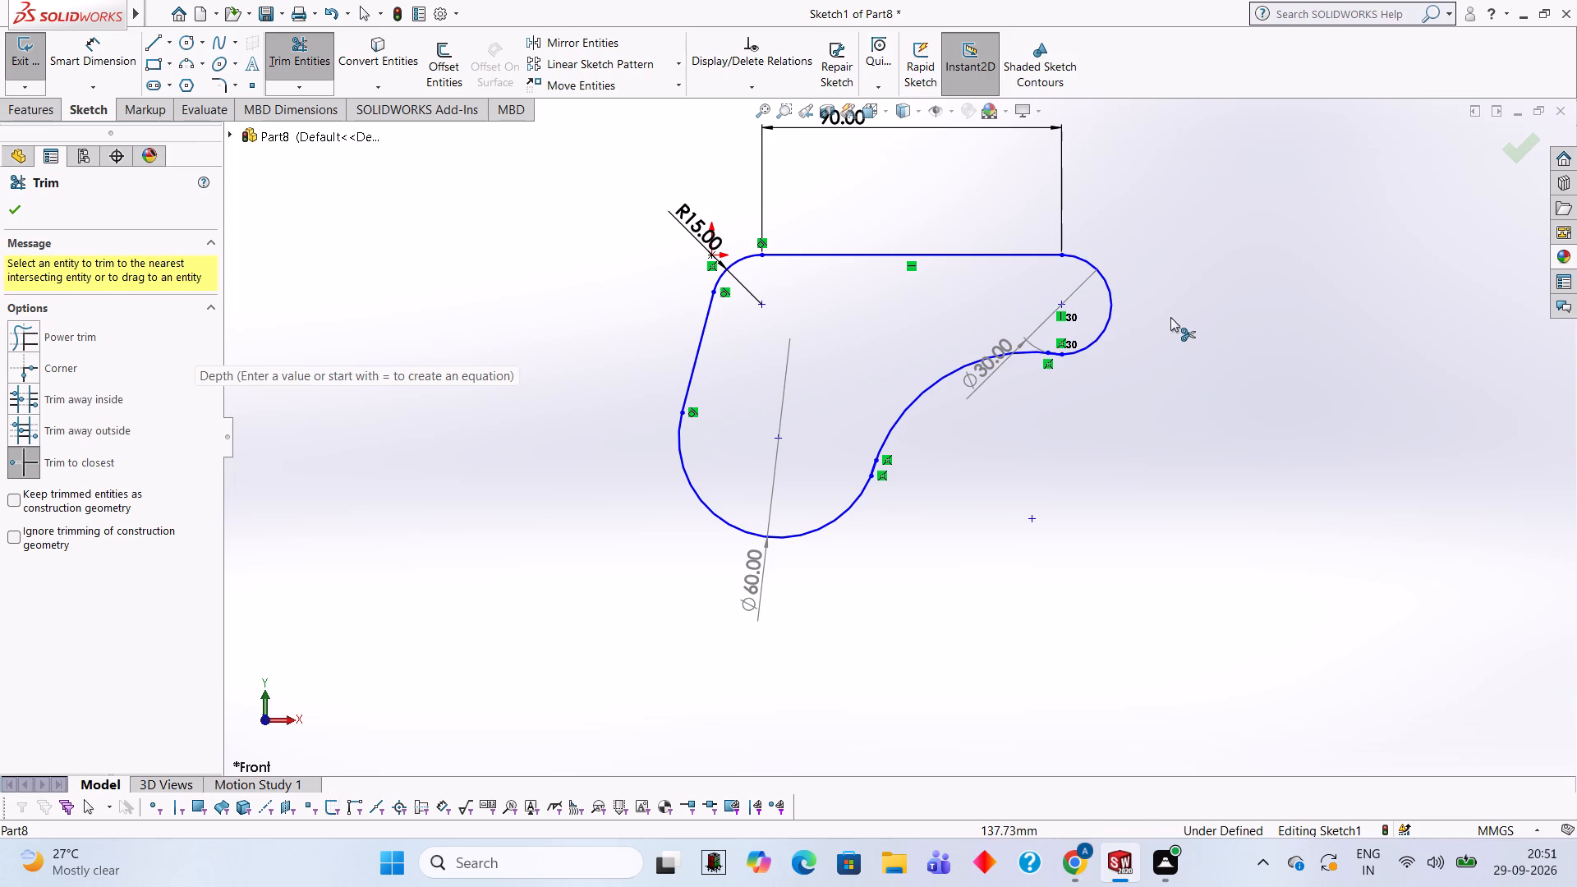
Trim away the short overlapping segment where the R50 arc meets the 60 mm arc.
{"action": "scroll", "coordinate": [1122, 186], "scroll_direction": "down", "scroll_amount": 1}
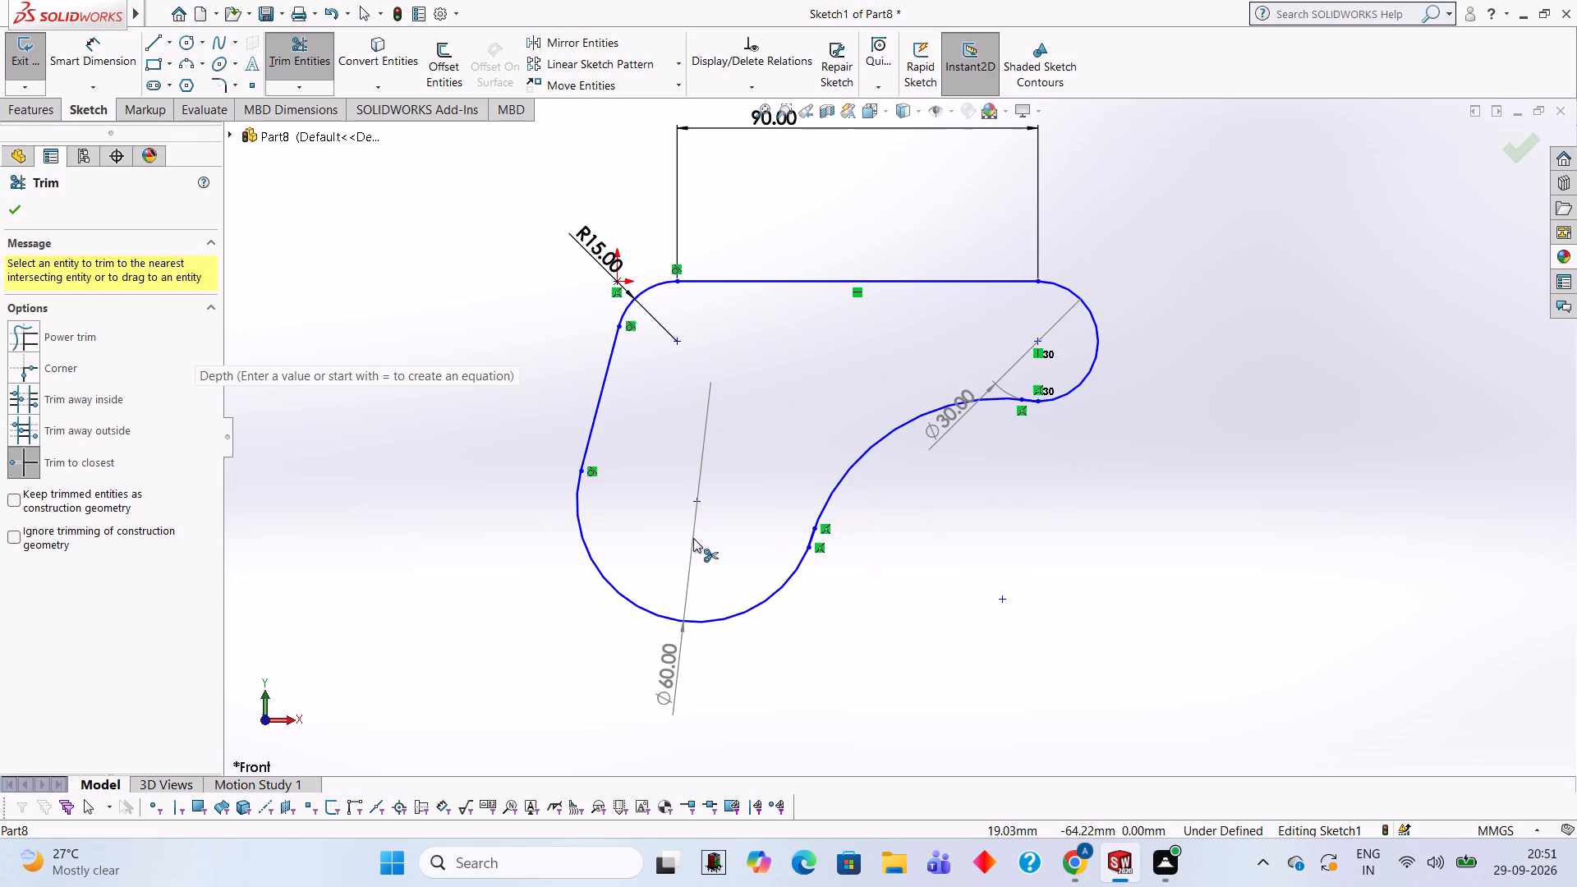
{"action": "scroll", "coordinate": [800, 539], "scroll_direction": "down", "scroll_amount": 12}
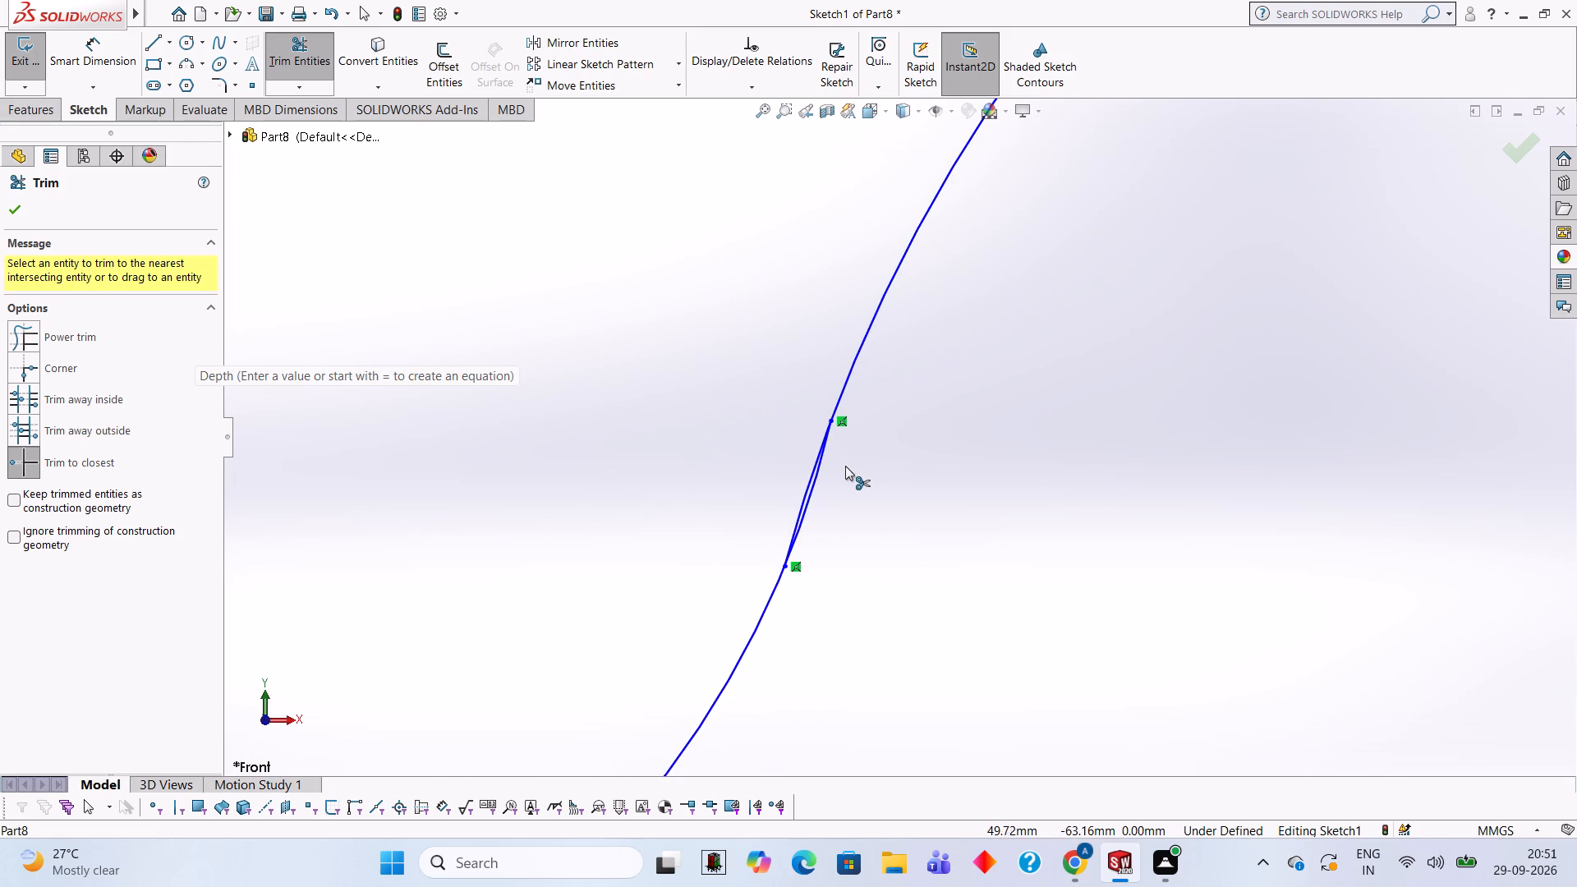
{"action": "scroll", "coordinate": [833, 466], "scroll_direction": "down", "scroll_amount": 1}
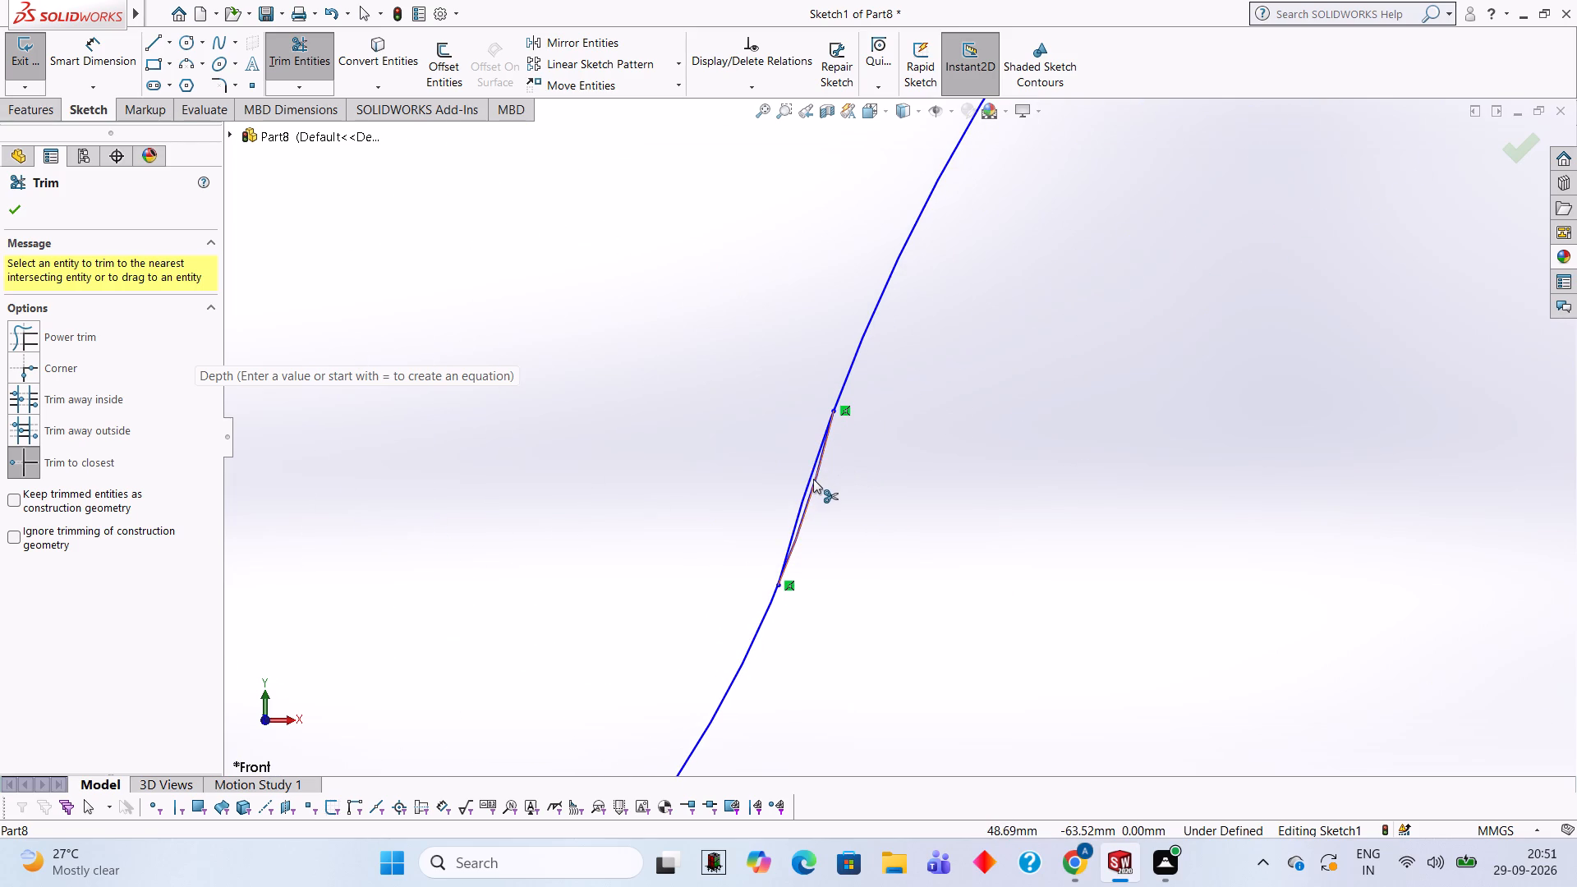
{"action": "left_click", "coordinate": [813, 479]}
Trim away the short overlapping segment where the R50 arc meets the 30 mm arc.
{"action": "scroll", "coordinate": [813, 479], "scroll_direction": "up", "scroll_amount": 8}
{"action": "scroll", "coordinate": [1035, 499], "scroll_direction": "up", "scroll_amount": 2}
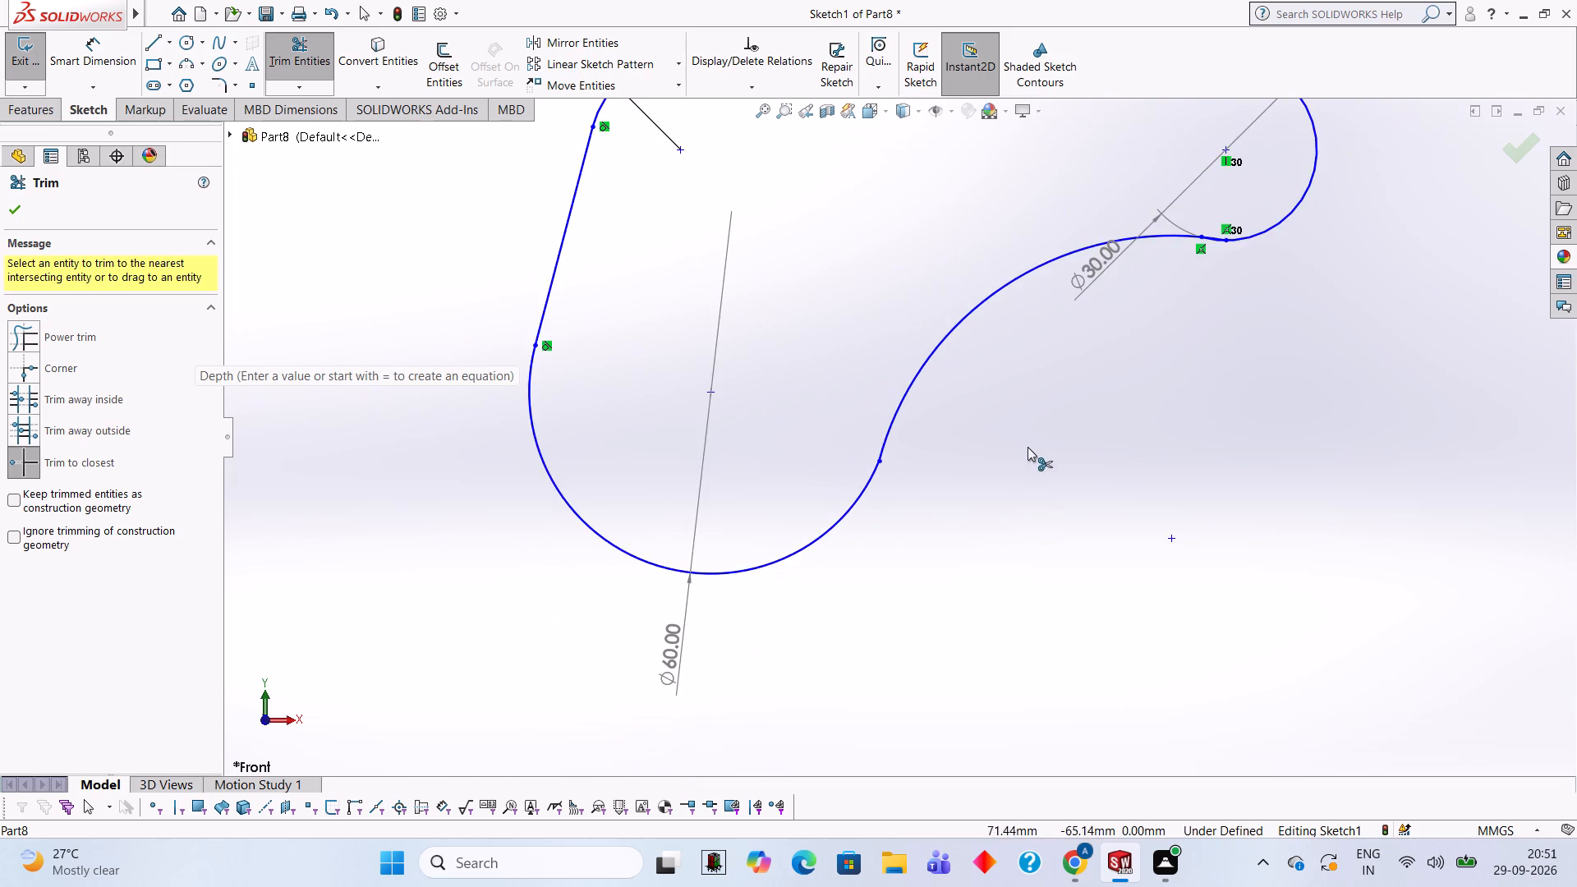
{"action": "scroll", "coordinate": [1041, 428], "scroll_direction": "up", "scroll_amount": 2}
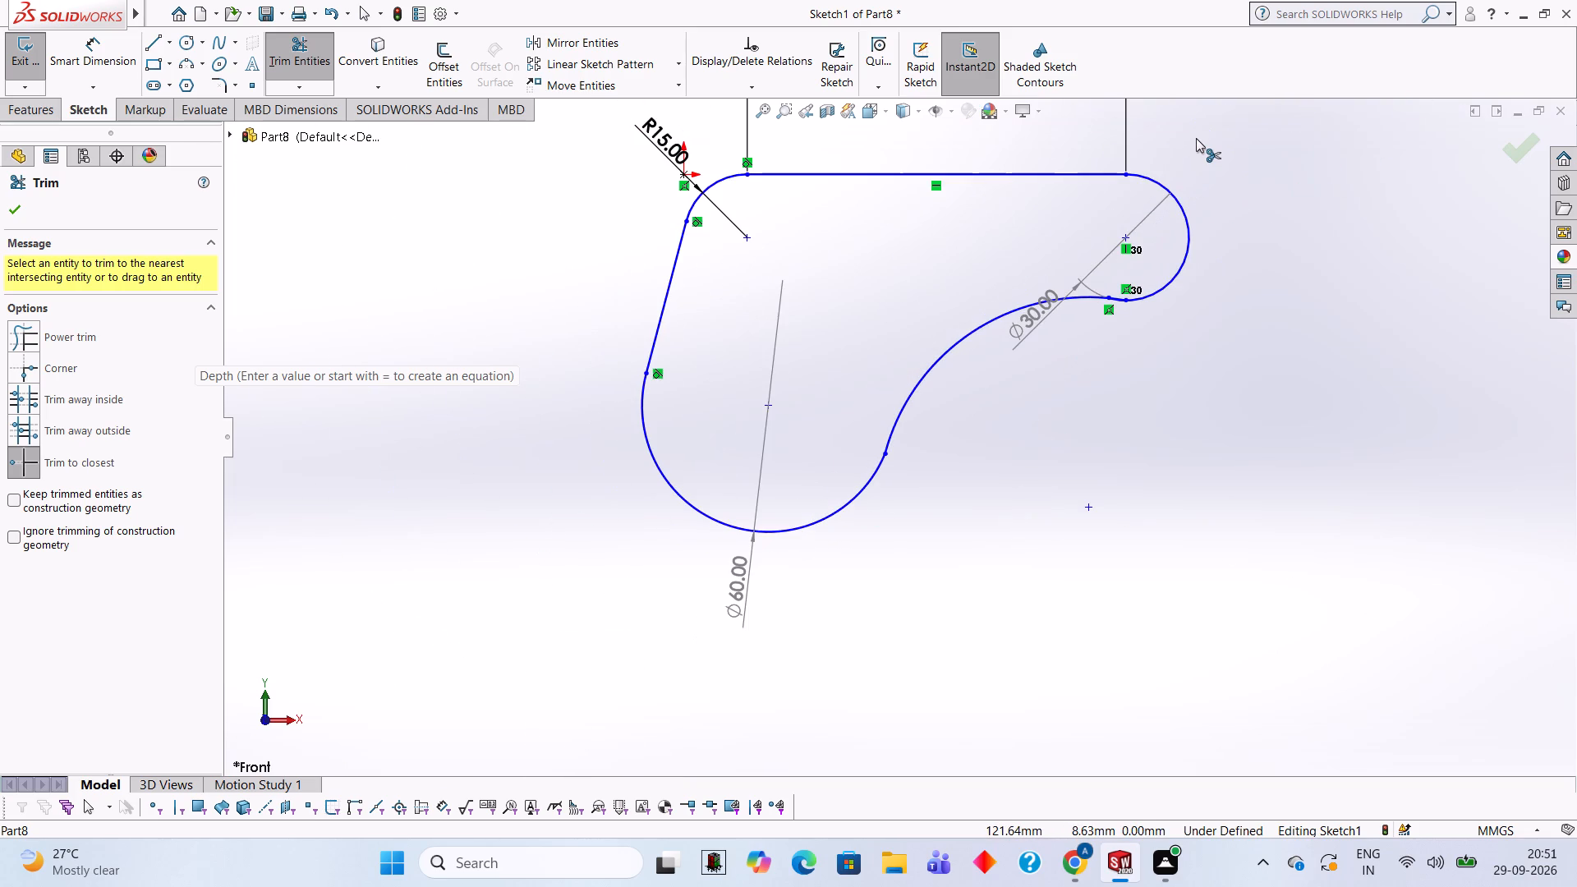
{"action": "scroll", "coordinate": [1196, 138], "scroll_direction": "up", "scroll_amount": 2}
{"action": "scroll", "coordinate": [1196, 138], "scroll_direction": "down", "scroll_amount": 2}
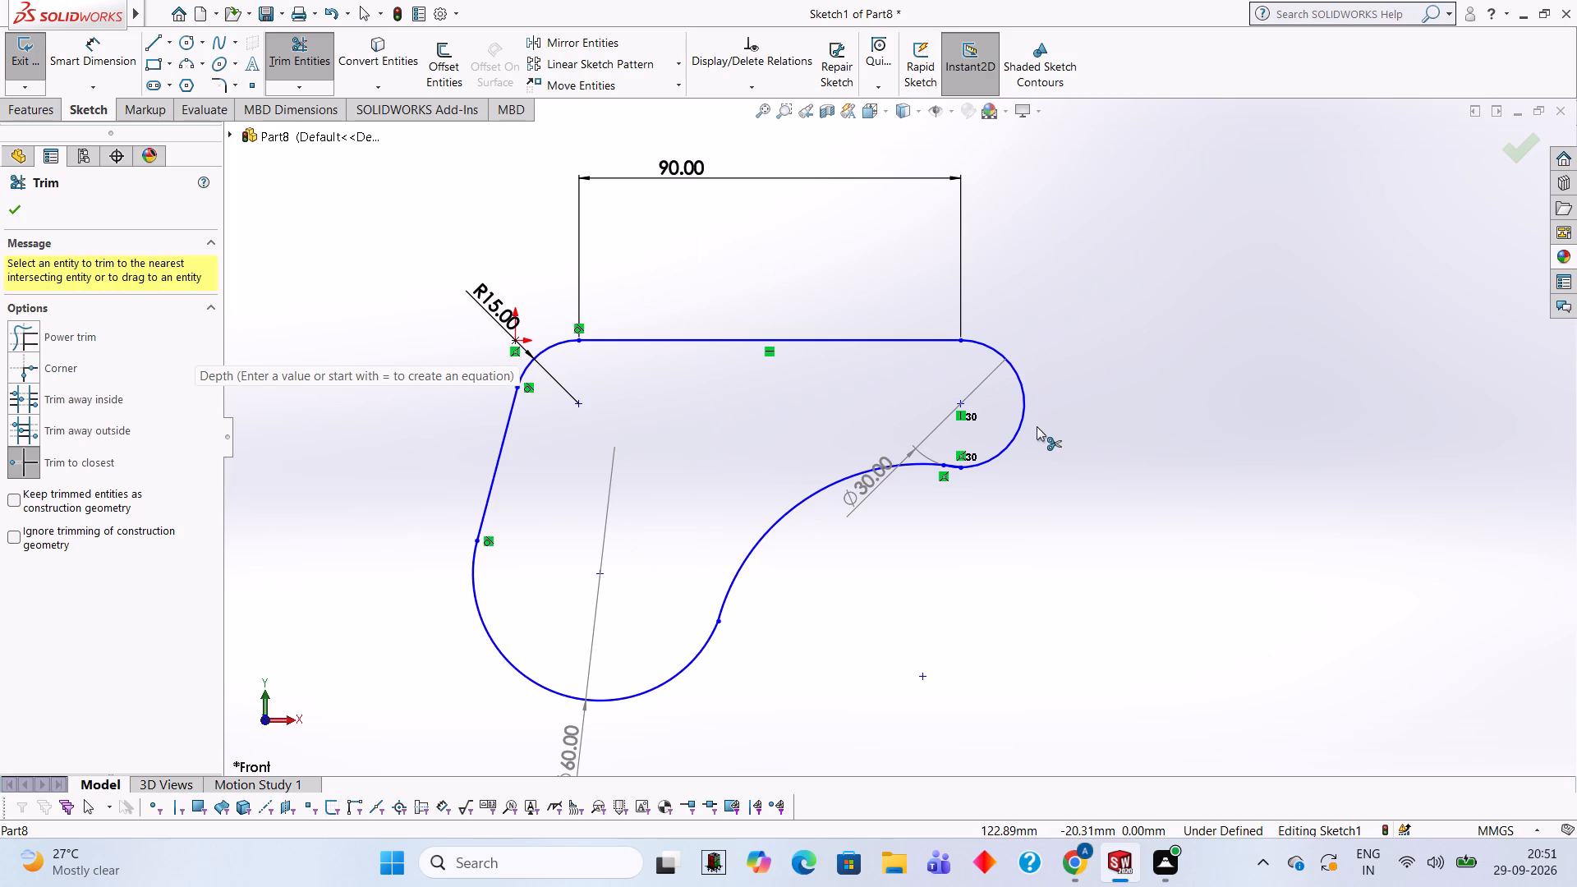
{"action": "scroll", "coordinate": [967, 431], "scroll_direction": "down", "scroll_amount": 5}
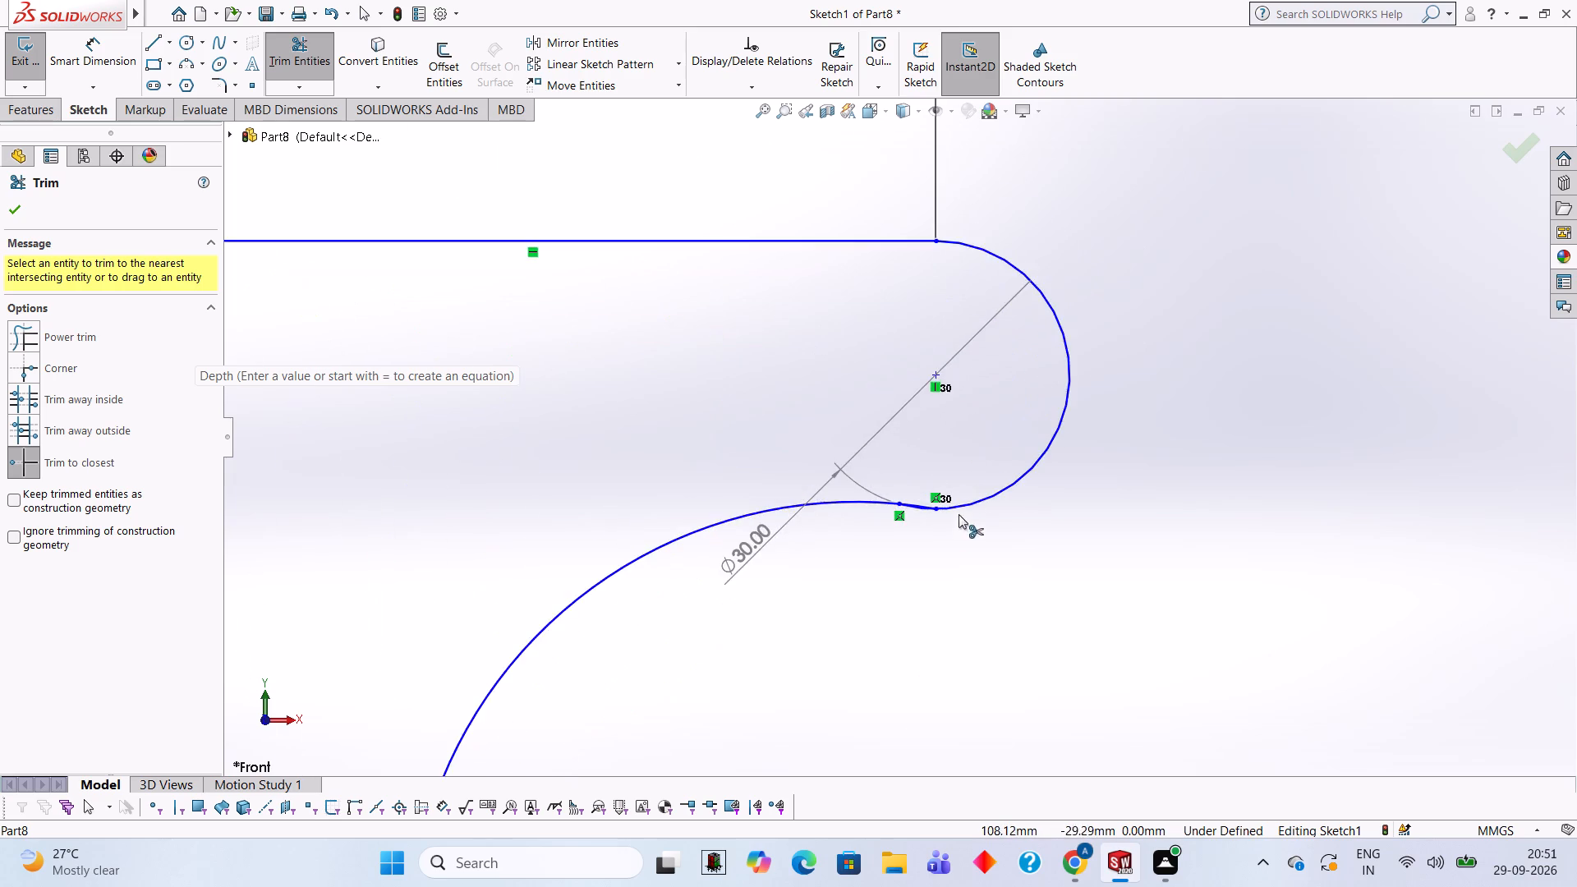
{"action": "scroll", "coordinate": [959, 514], "scroll_direction": "down", "scroll_amount": 4}
{"action": "scroll", "coordinate": [918, 416], "scroll_direction": "down", "scroll_amount": 3}
{"action": "left_click", "coordinate": [838, 424]}
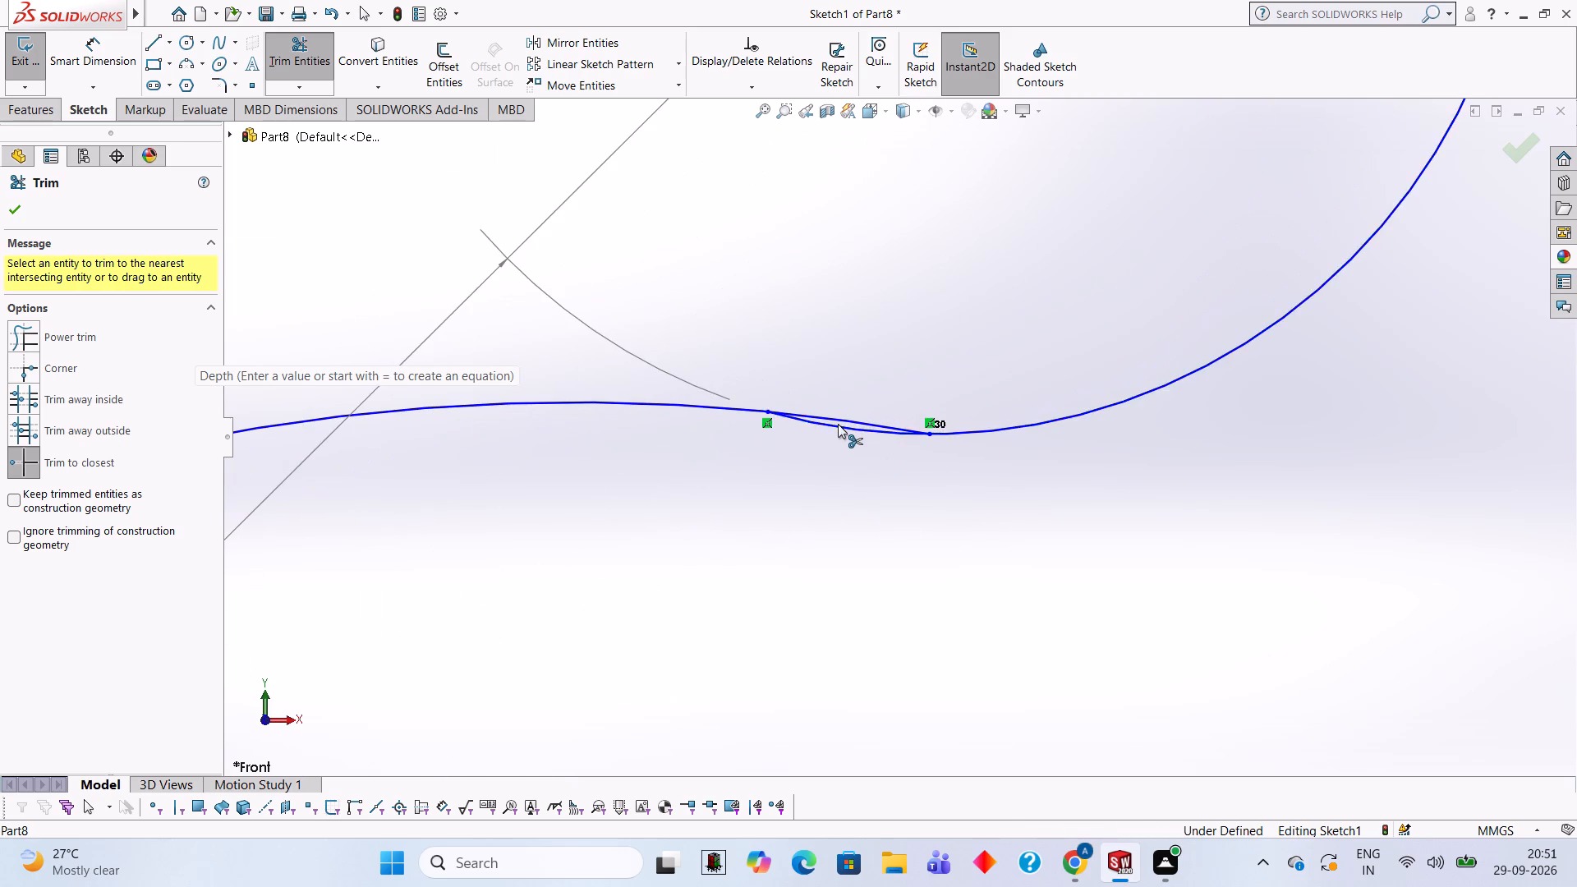
Extrude the closed profile as a blind boss 15 mm deep from the sketch plane.
{"action": "scroll", "coordinate": [839, 424], "scroll_direction": "up", "scroll_amount": 11}
{"action": "scroll", "coordinate": [733, 377], "scroll_direction": "up", "scroll_amount": 2}
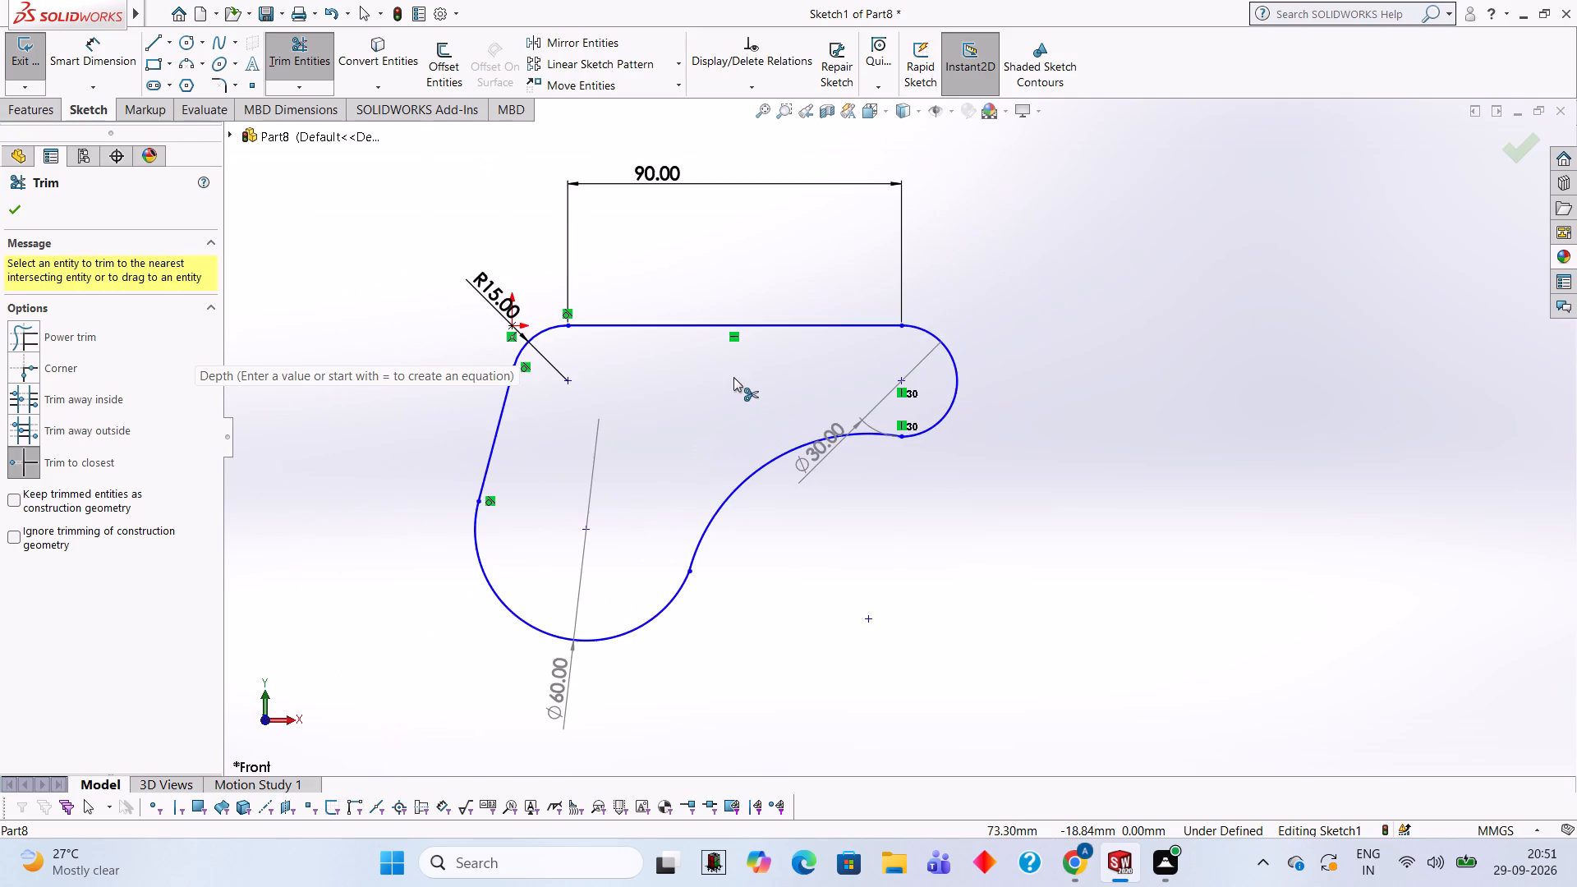
{"action": "scroll", "coordinate": [505, 423], "scroll_direction": "down", "scroll_amount": 1}
{"action": "scroll", "coordinate": [529, 398], "scroll_direction": "up", "scroll_amount": 1}
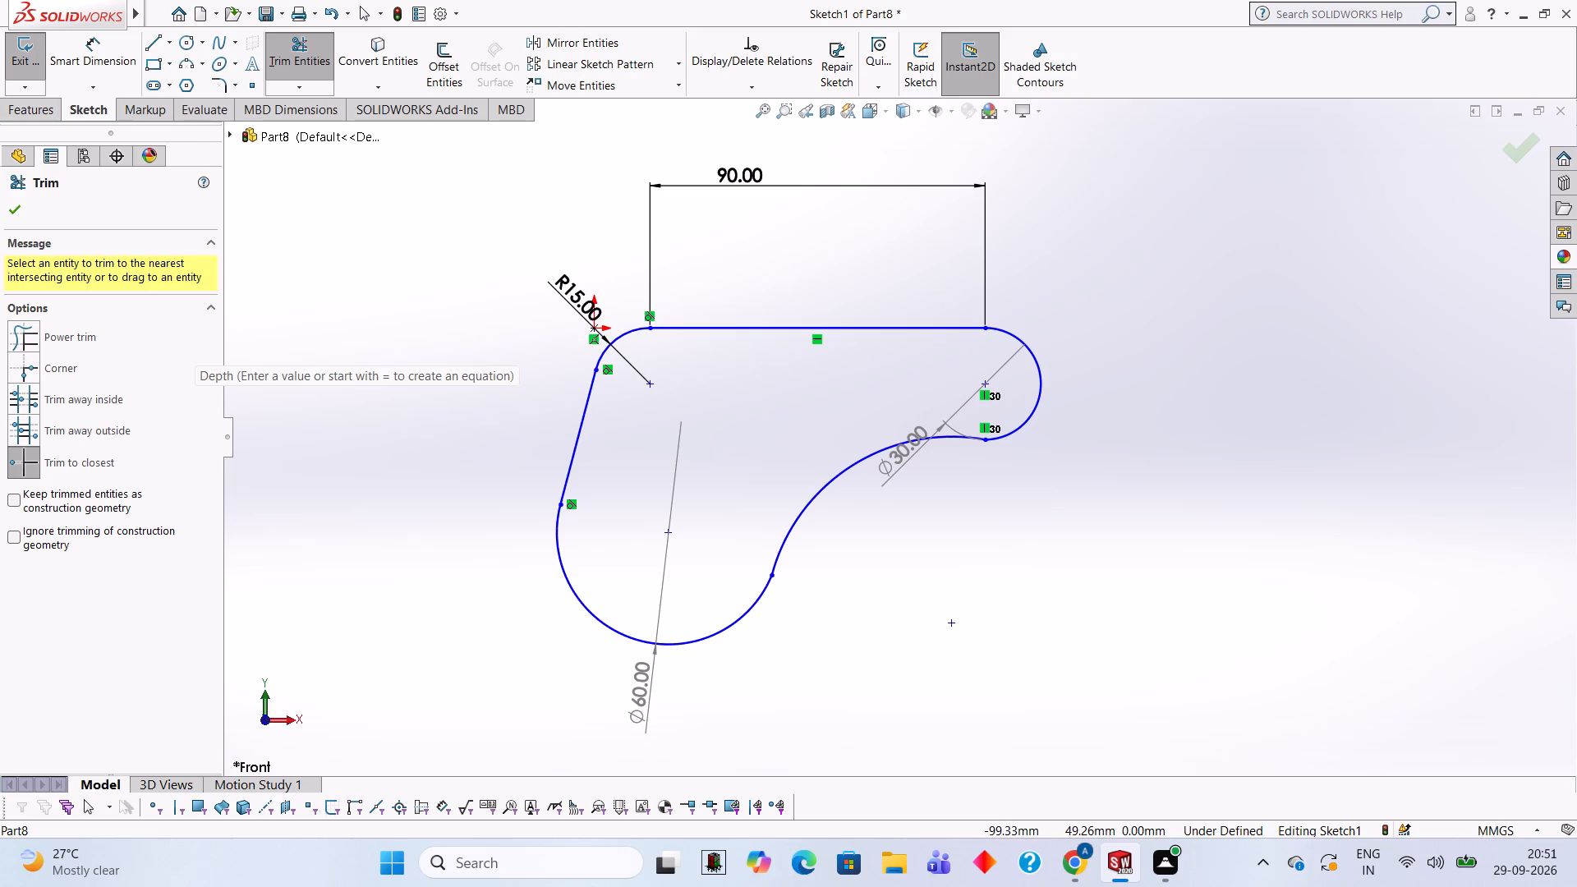
{"action": "left_click", "coordinate": [40, 102]}
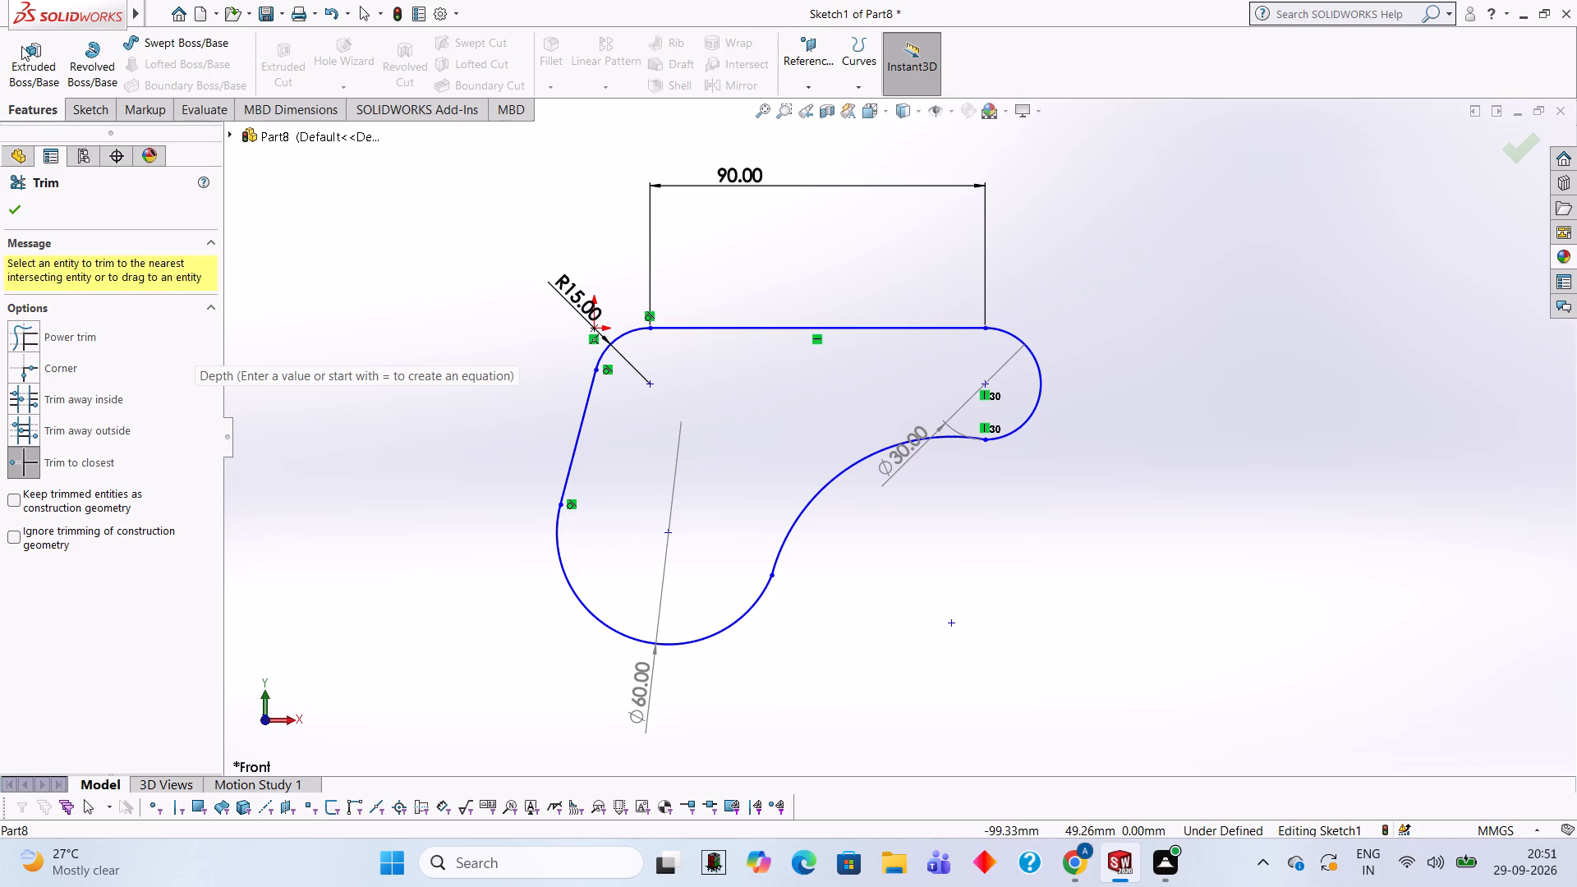
{"action": "left_click", "coordinate": [23, 48]}
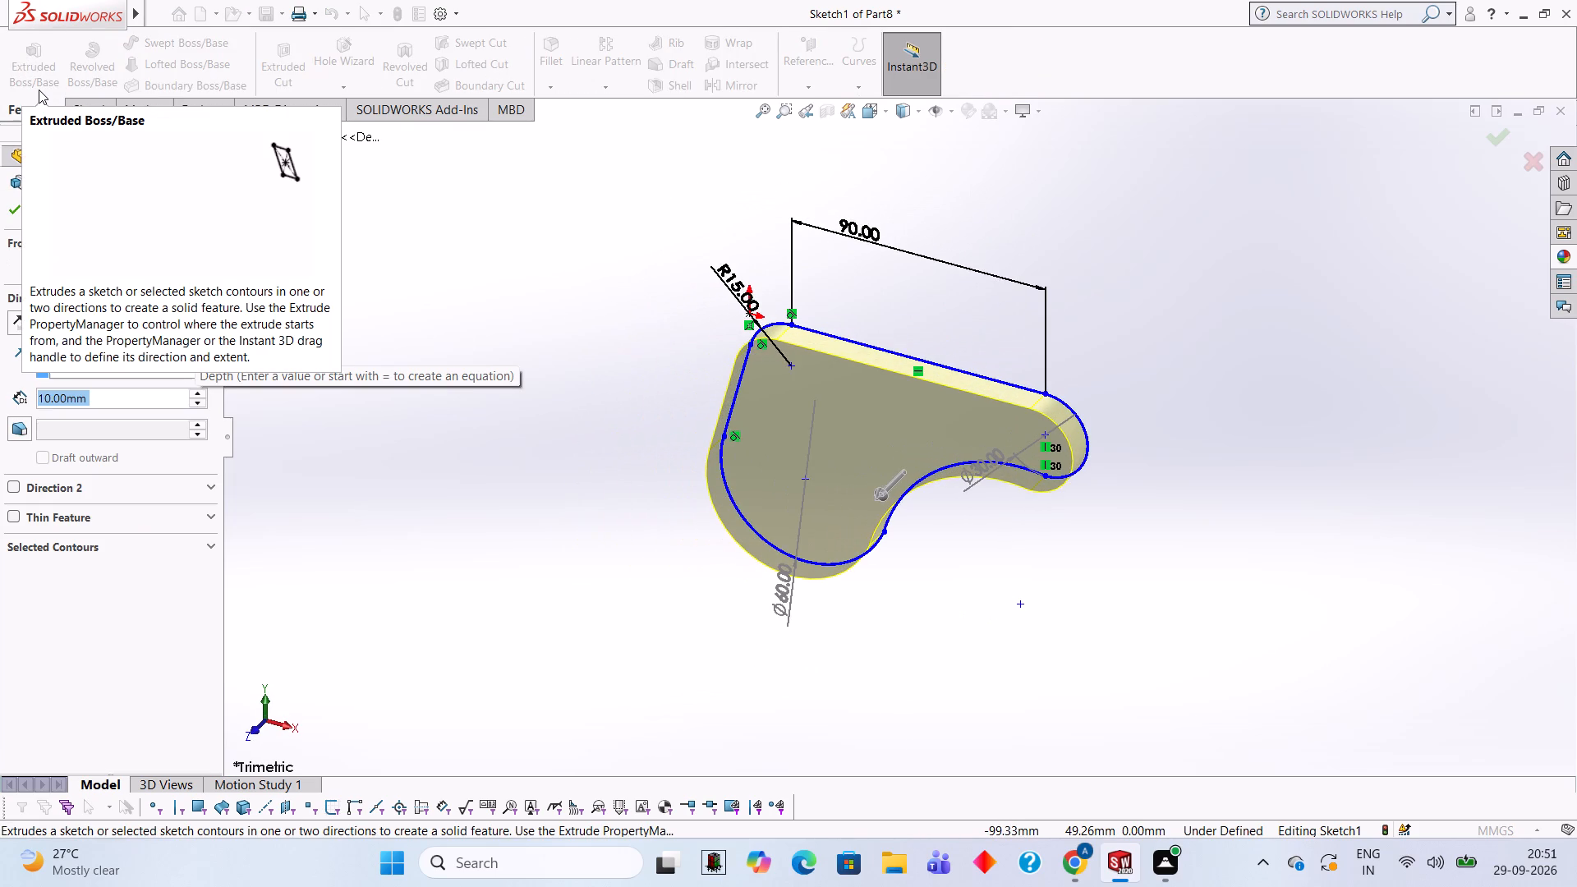
{"action": "type", "text": "15"}
{"action": "key", "text": "Return"}
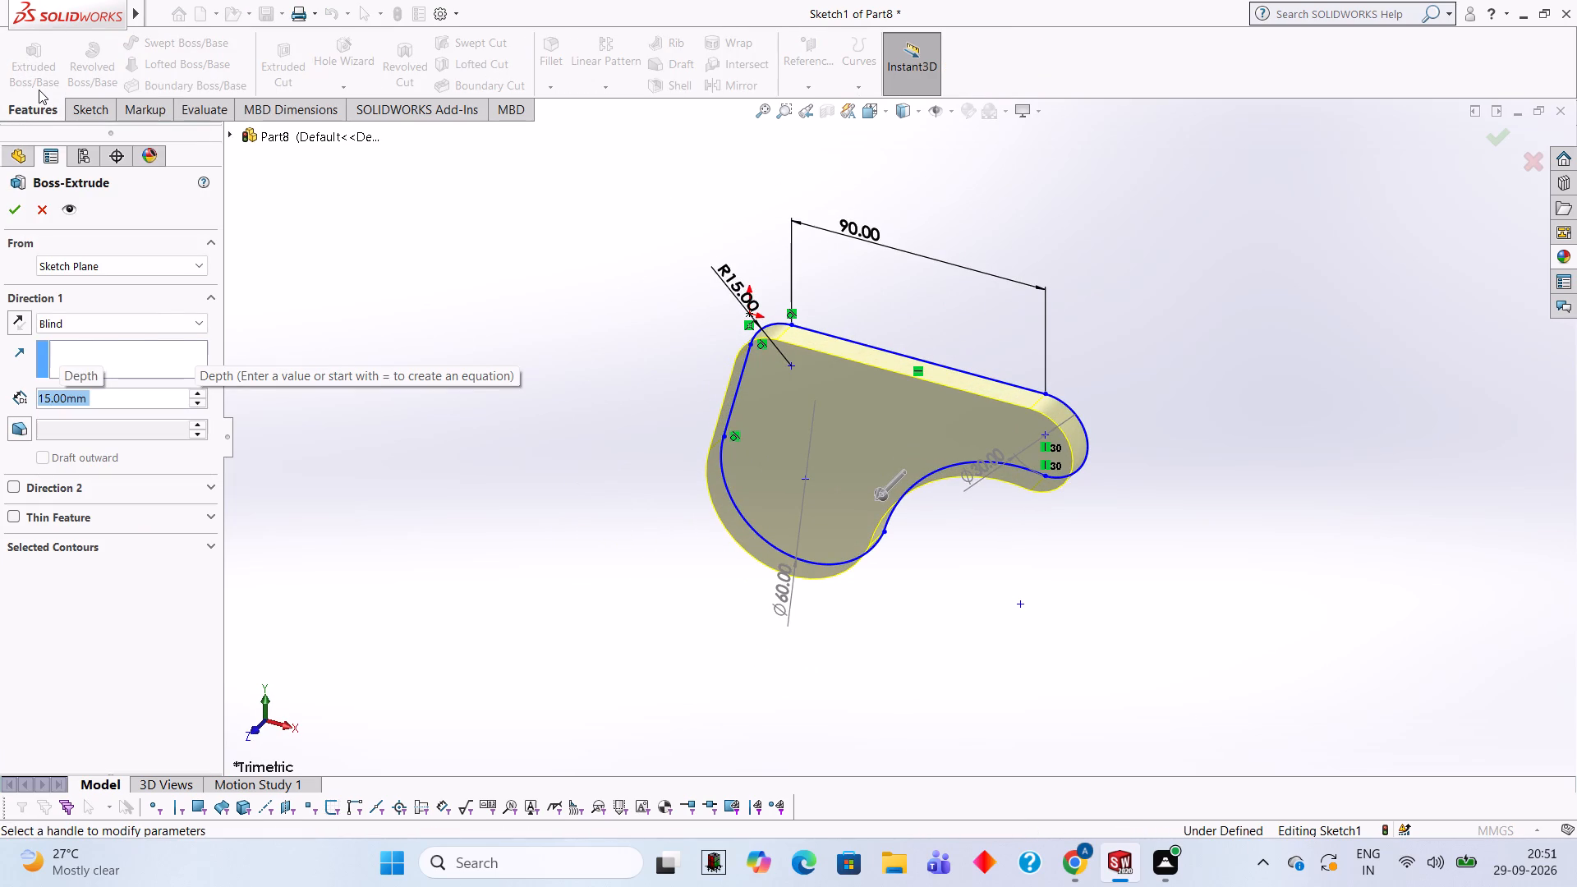
{"action": "left_click", "coordinate": [17, 213]}
{"action": "left_click", "coordinate": [386, 298]}
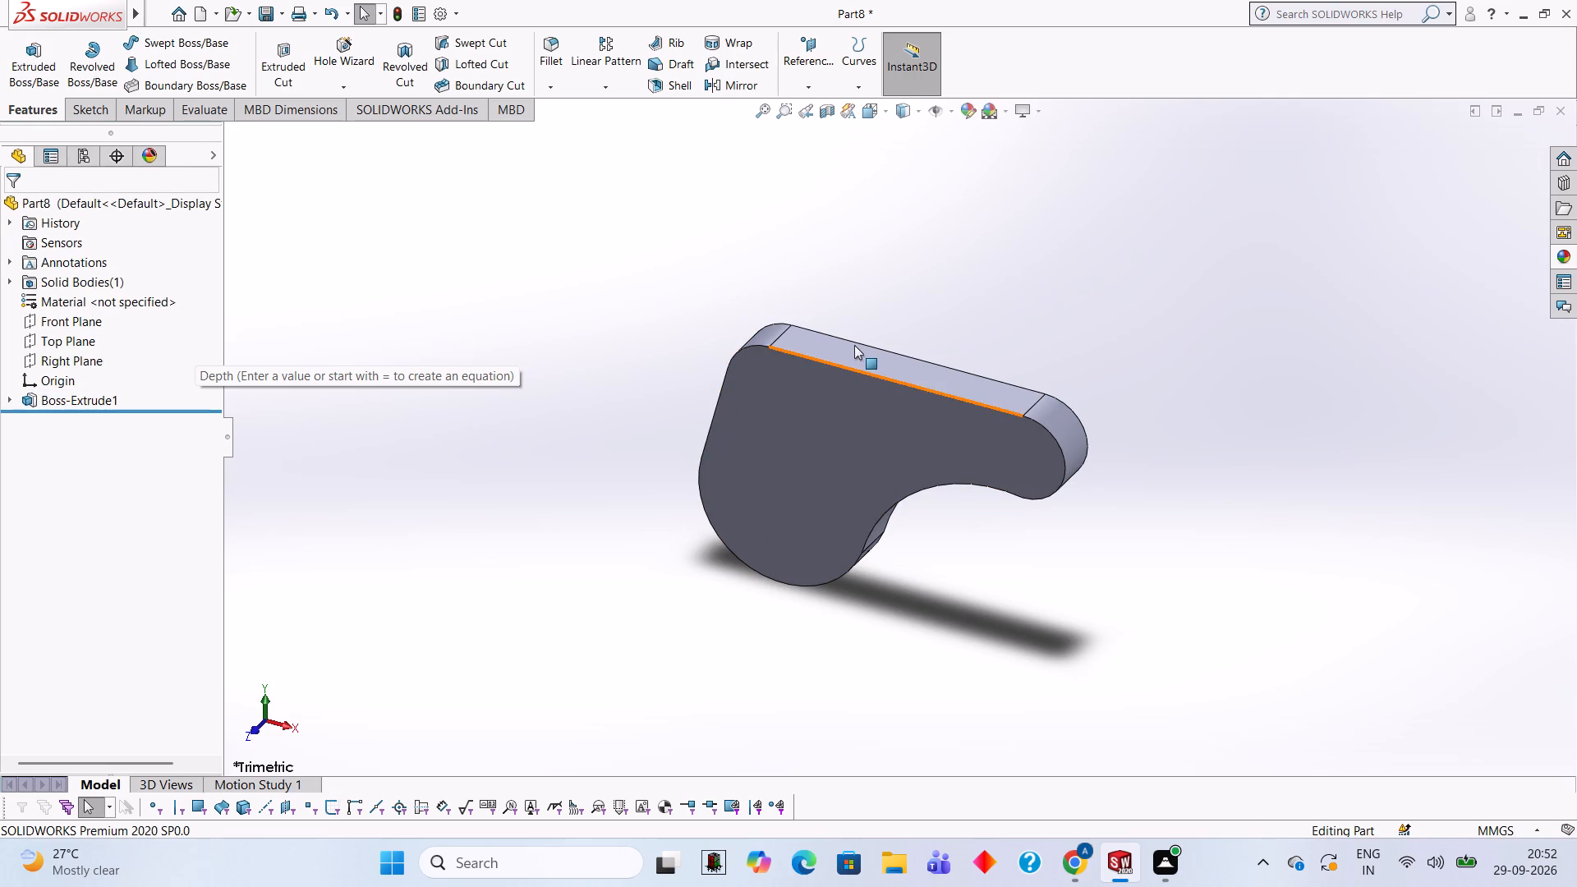
Examine the extruded plate's faces and edges from several angles.
{"action": "middle_click_drag", "start_coordinate": [1096, 255], "coordinate": [1153, 283]}
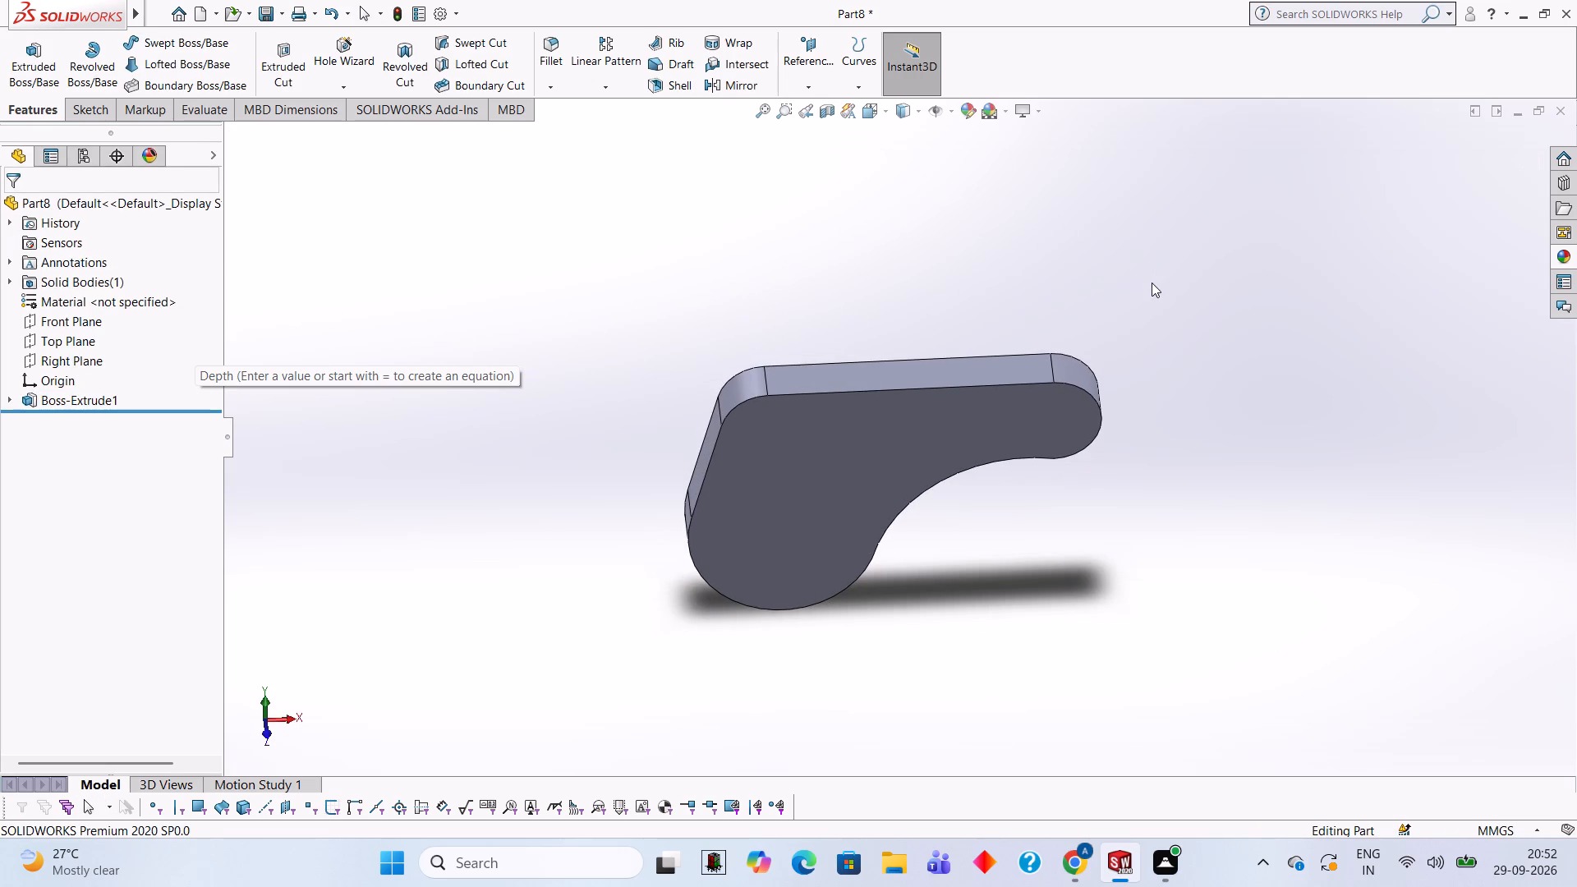
{"action": "middle_click_drag", "start_coordinate": [1150, 334], "coordinate": [1137, 259]}
{"action": "scroll", "coordinate": [993, 587], "scroll_direction": "down", "scroll_amount": 1}
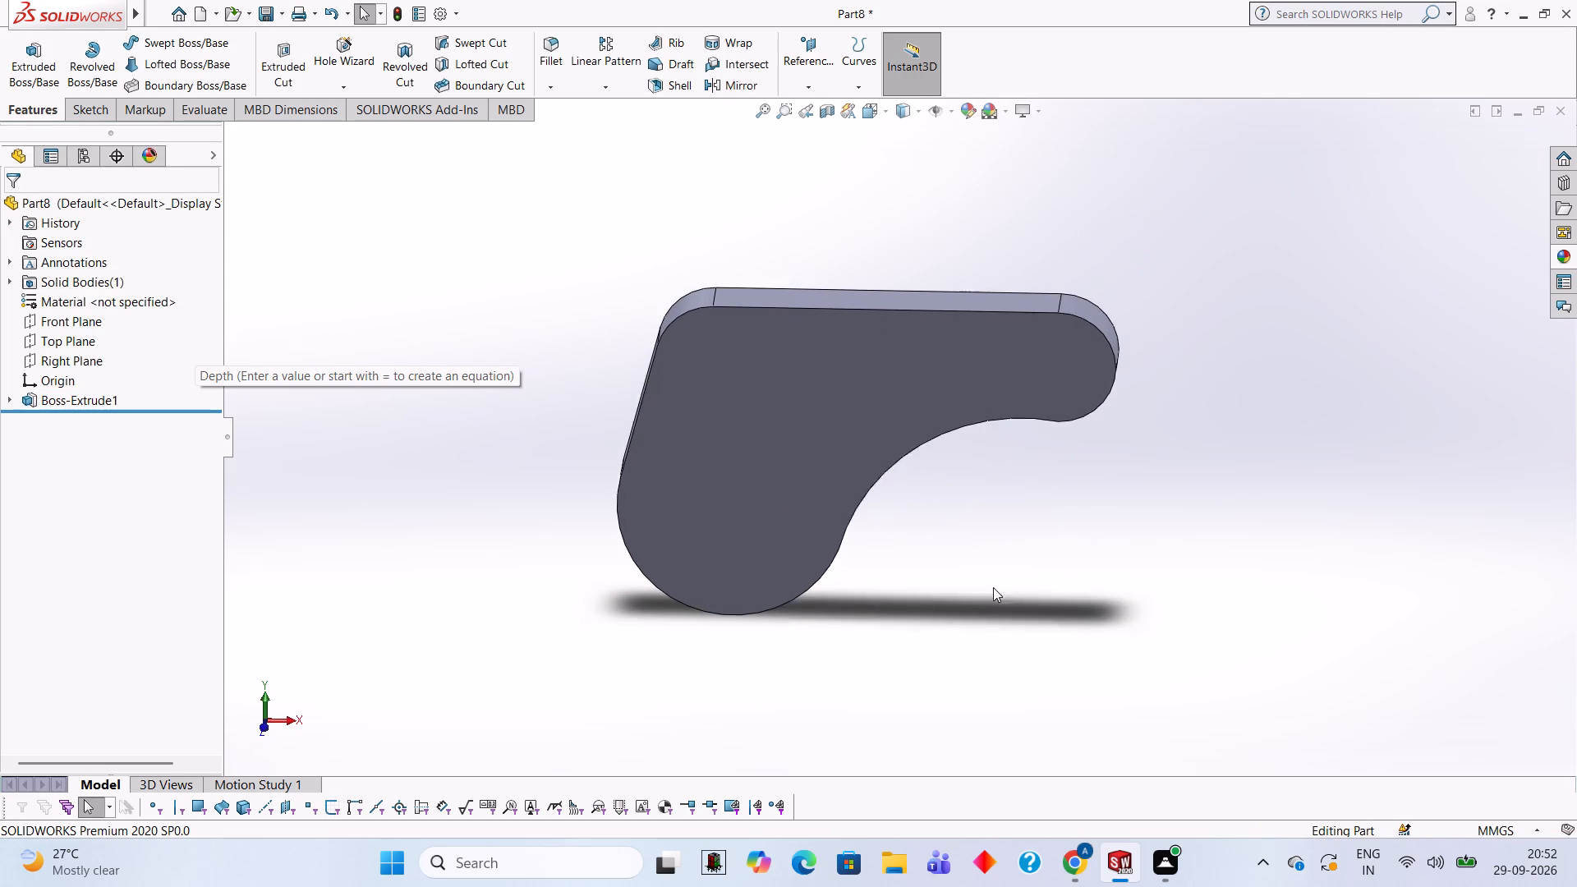
{"action": "scroll", "coordinate": [993, 587], "scroll_direction": "down", "scroll_amount": 1}
{"action": "middle_click_drag", "start_coordinate": [954, 436], "coordinate": [947, 354]}
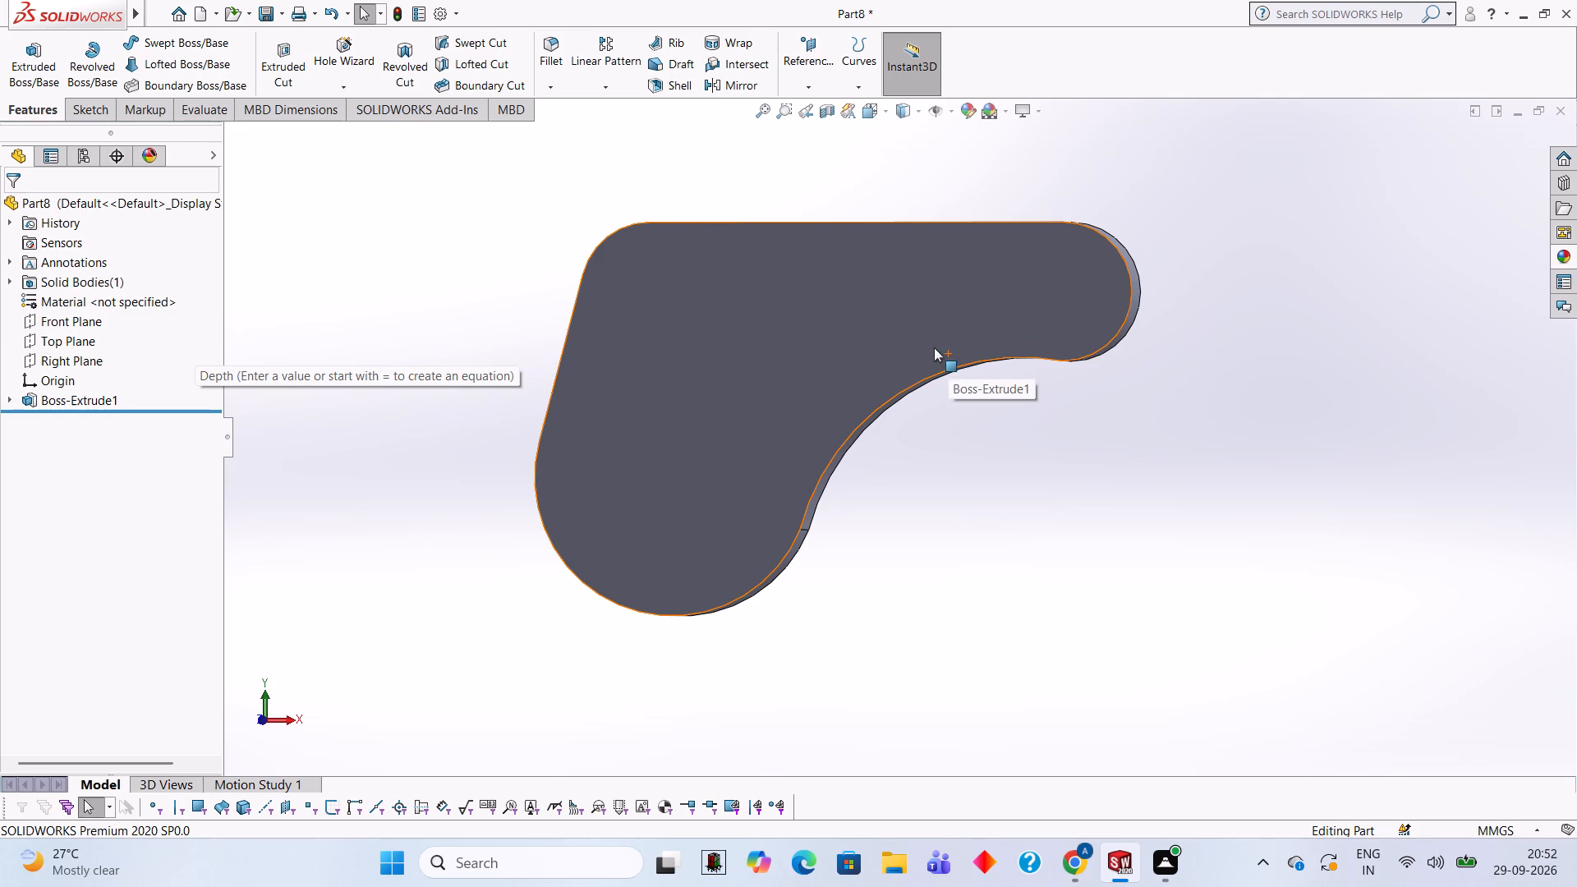
{"action": "middle_click_drag", "start_coordinate": [886, 213], "coordinate": [925, 249]}
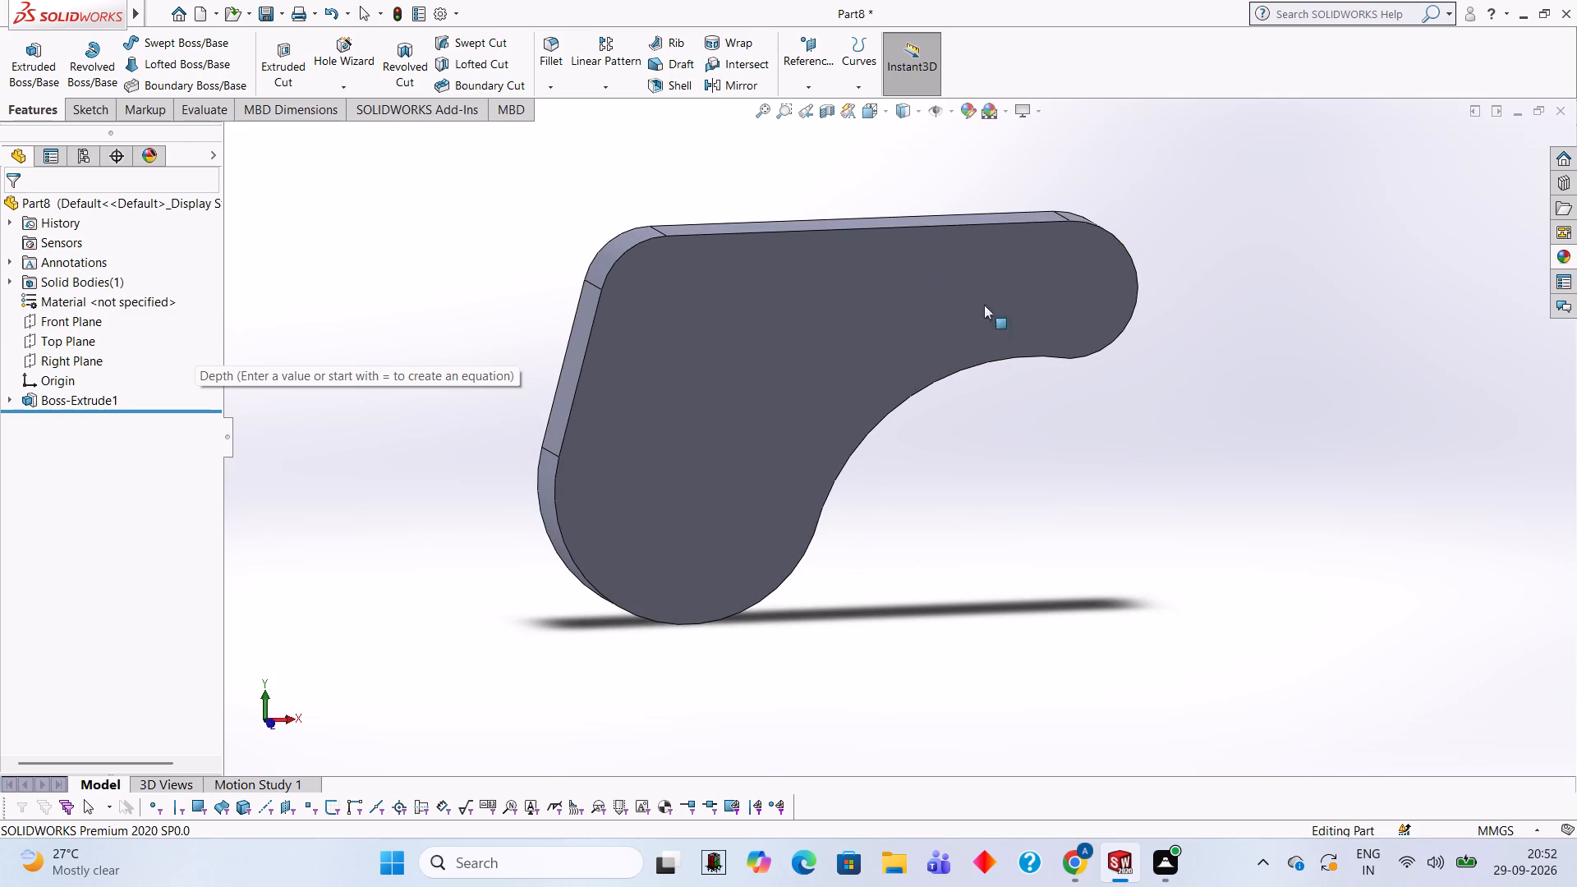
{"action": "middle_click_drag", "start_coordinate": [1147, 307], "coordinate": [1091, 319]}
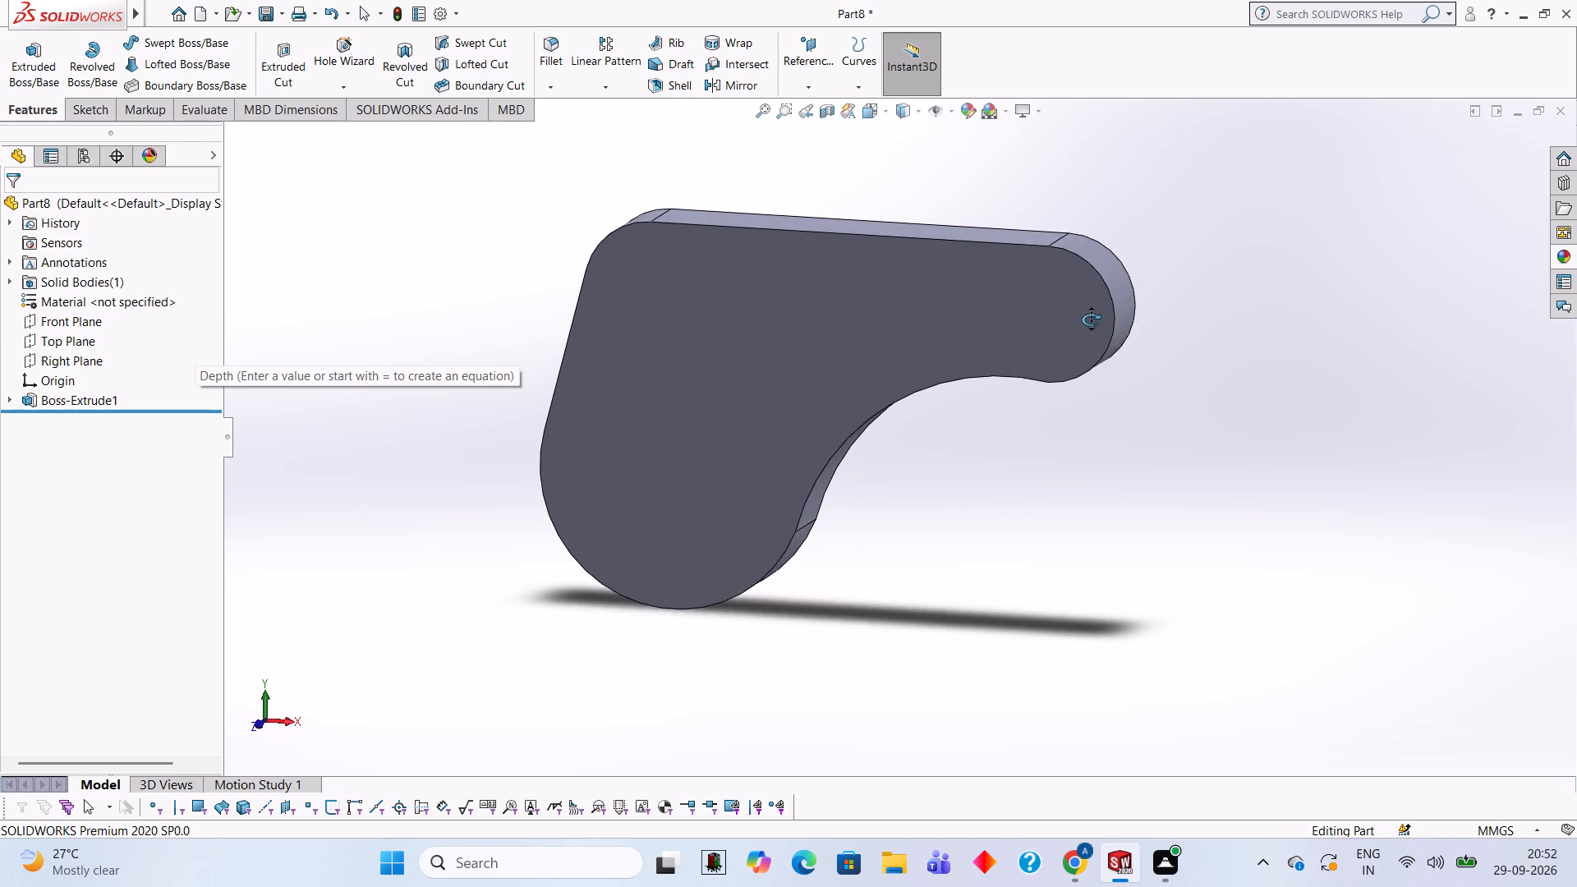
{"action": "middle_click_drag", "start_coordinate": [1091, 319], "coordinate": [1089, 350]}
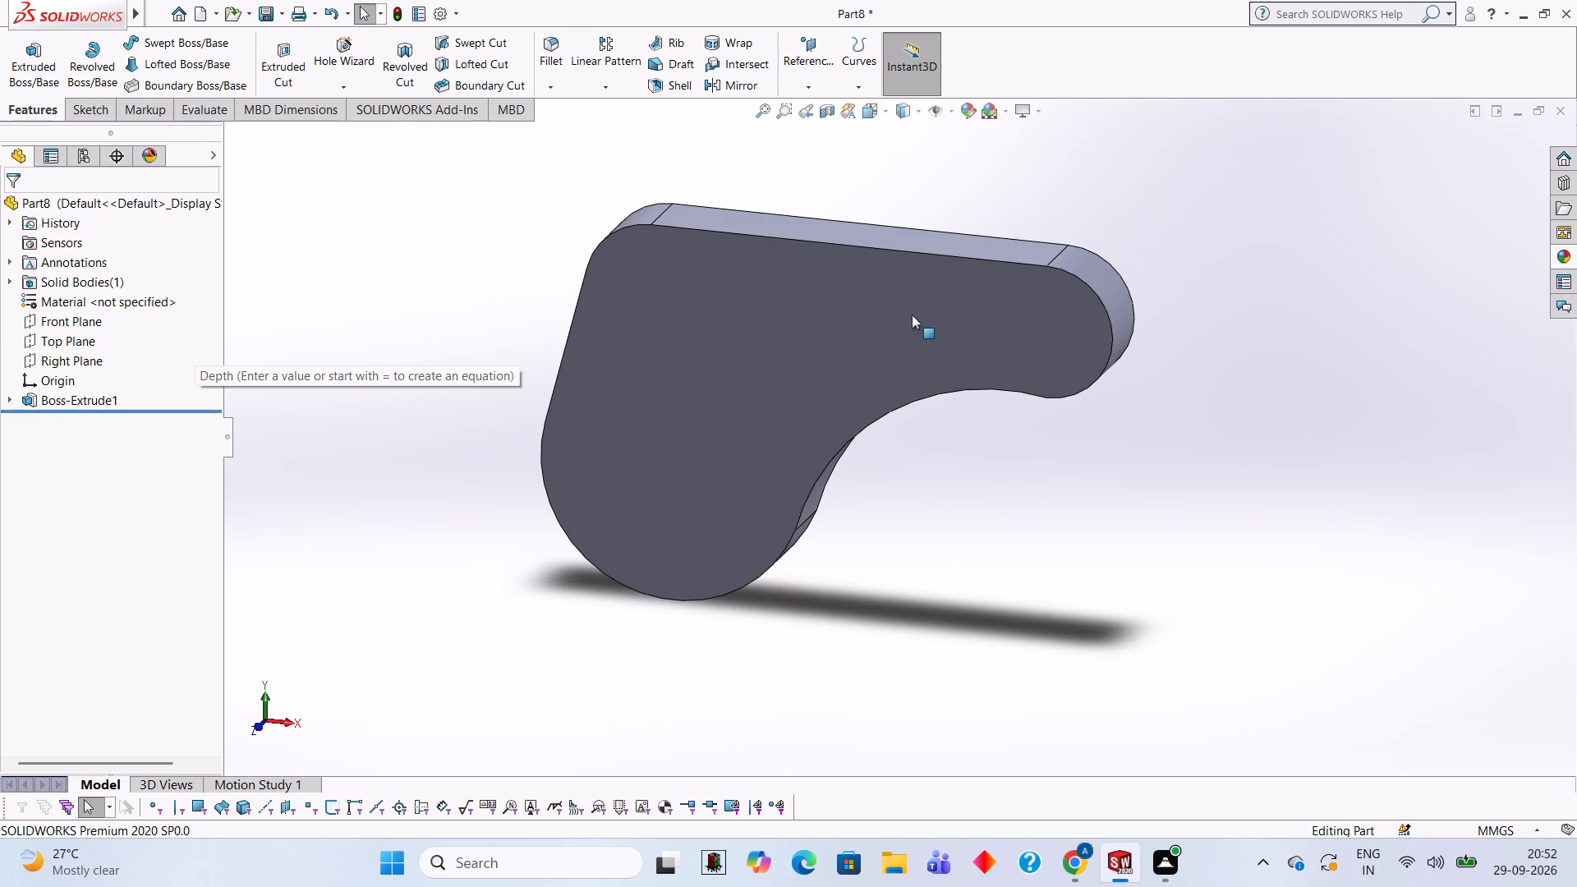
Start a new sketch on the plate's large front face, viewed face-on.
{"action": "left_click", "coordinate": [802, 318]}
{"action": "left_click", "coordinate": [868, 278]}
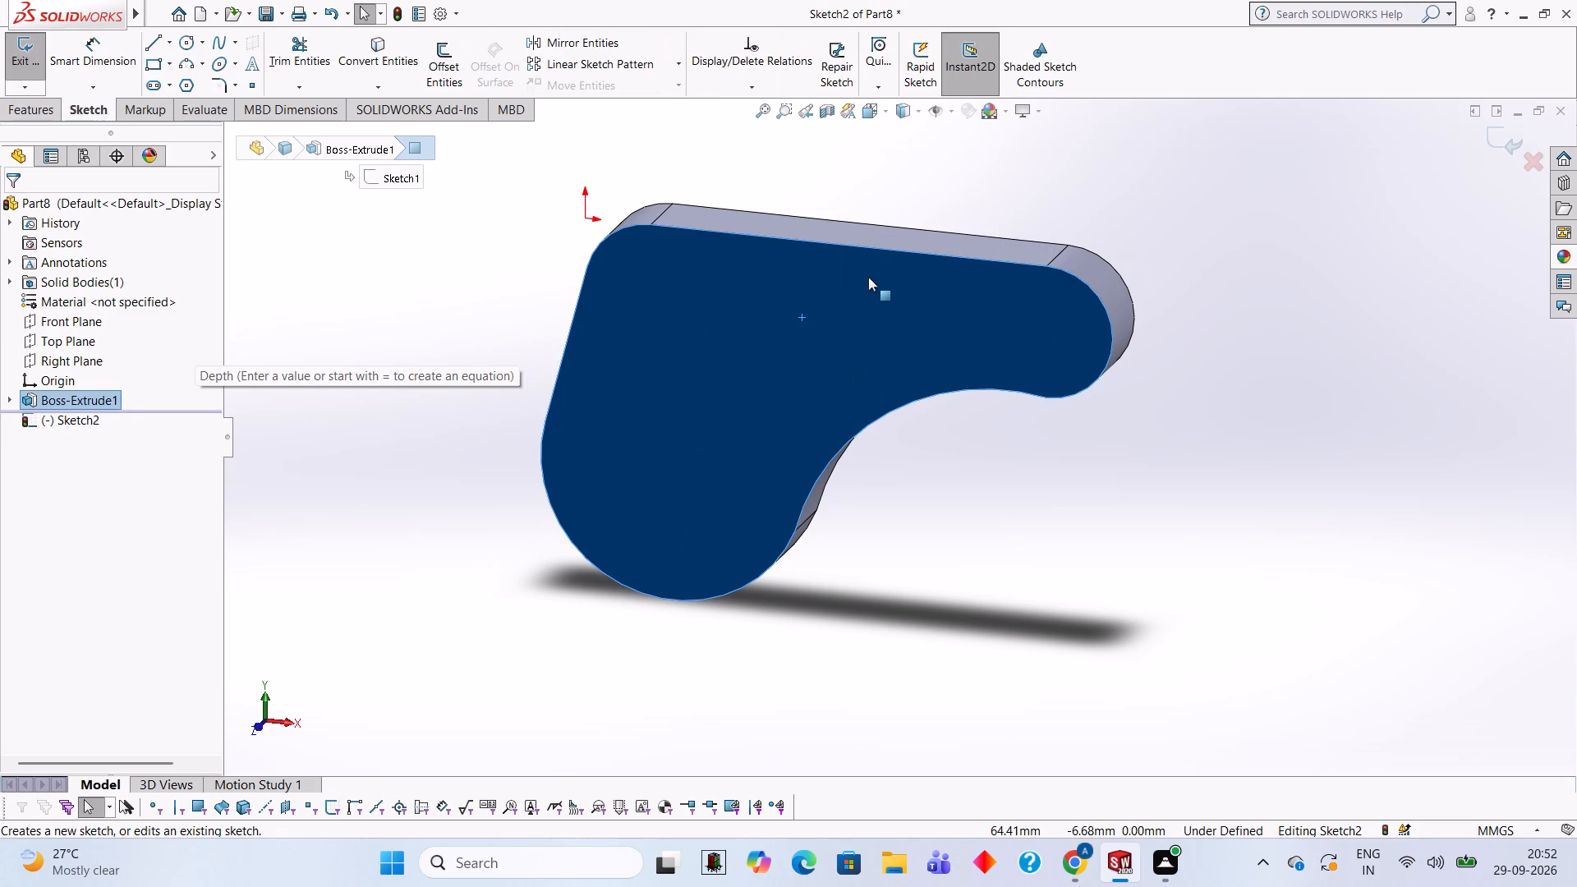
{"action": "key", "text": "ctrl+8"}
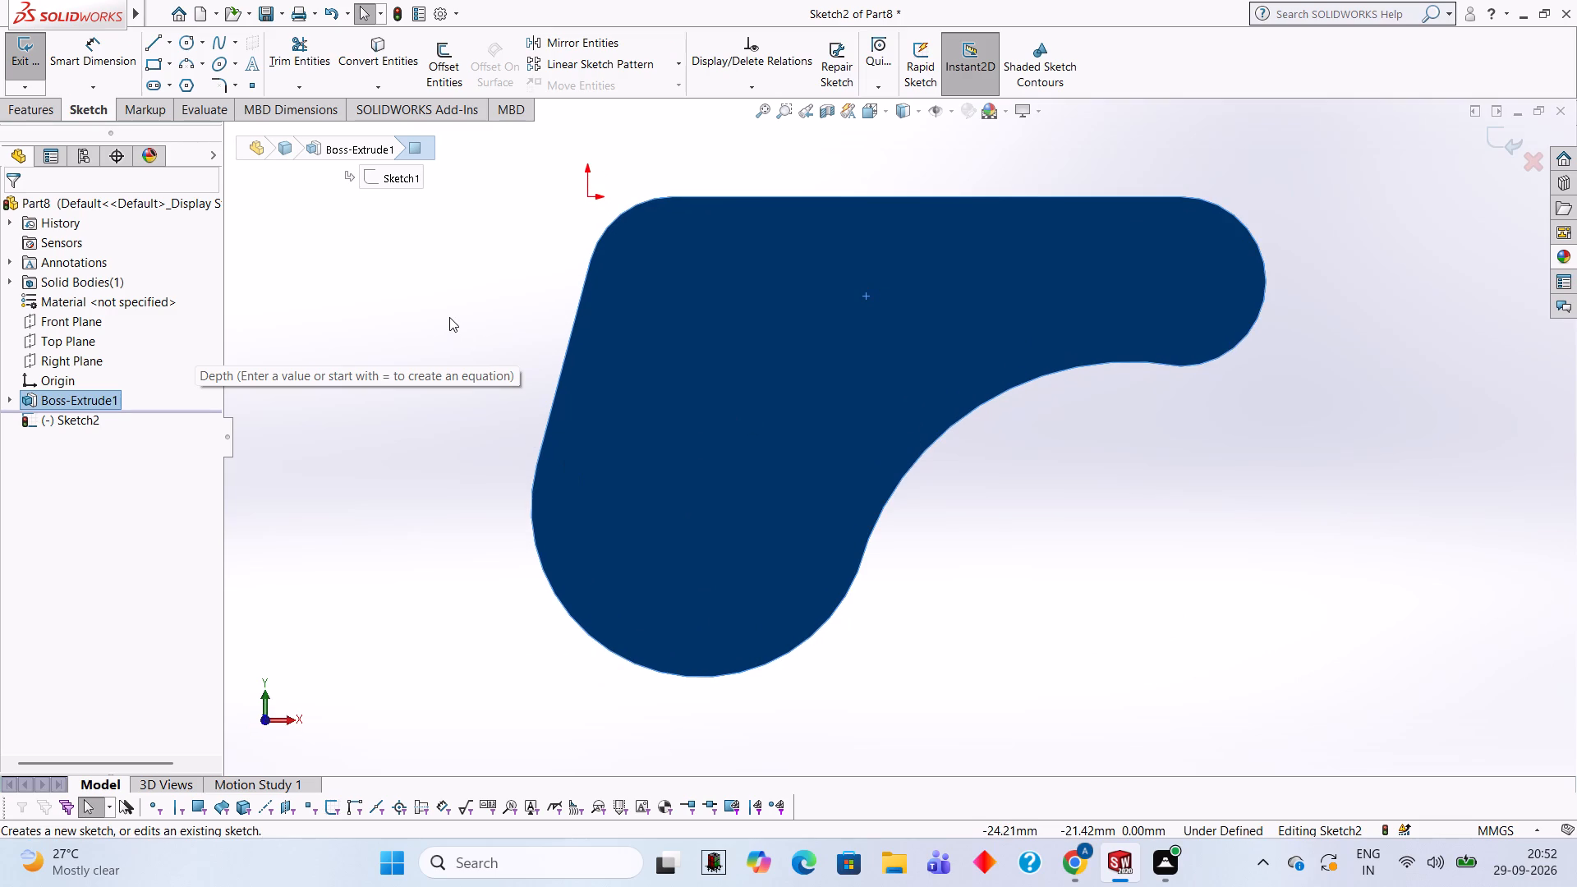
Sketch a 40 mm diameter circle on the plate's front face, centred on the large rounded end.
{"action": "left_click", "coordinate": [180, 44]}
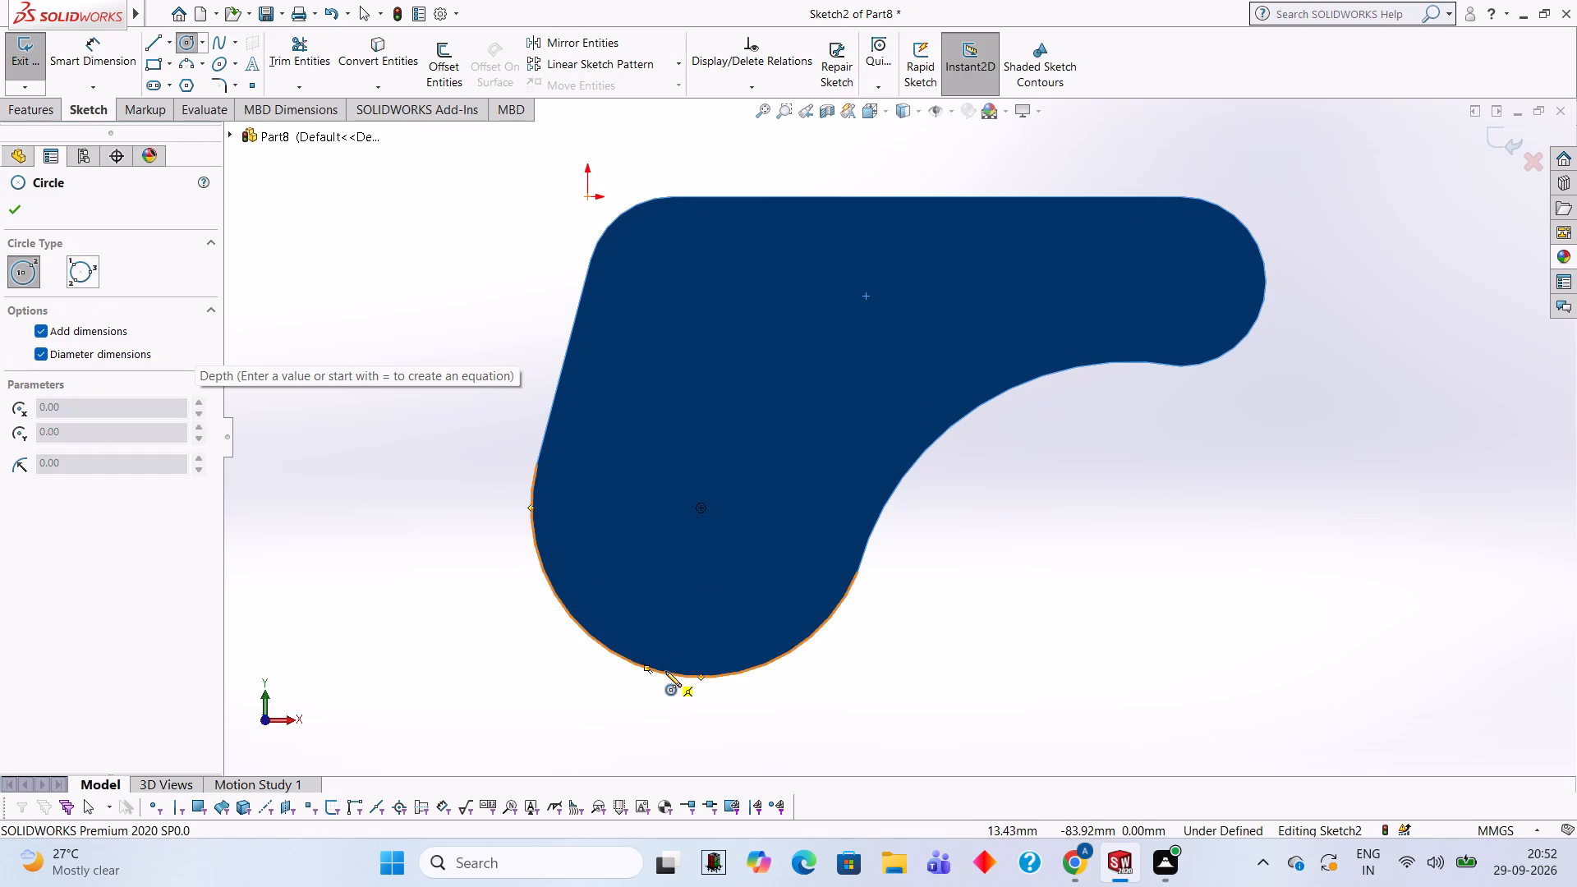
{"action": "left_click", "coordinate": [700, 507]}
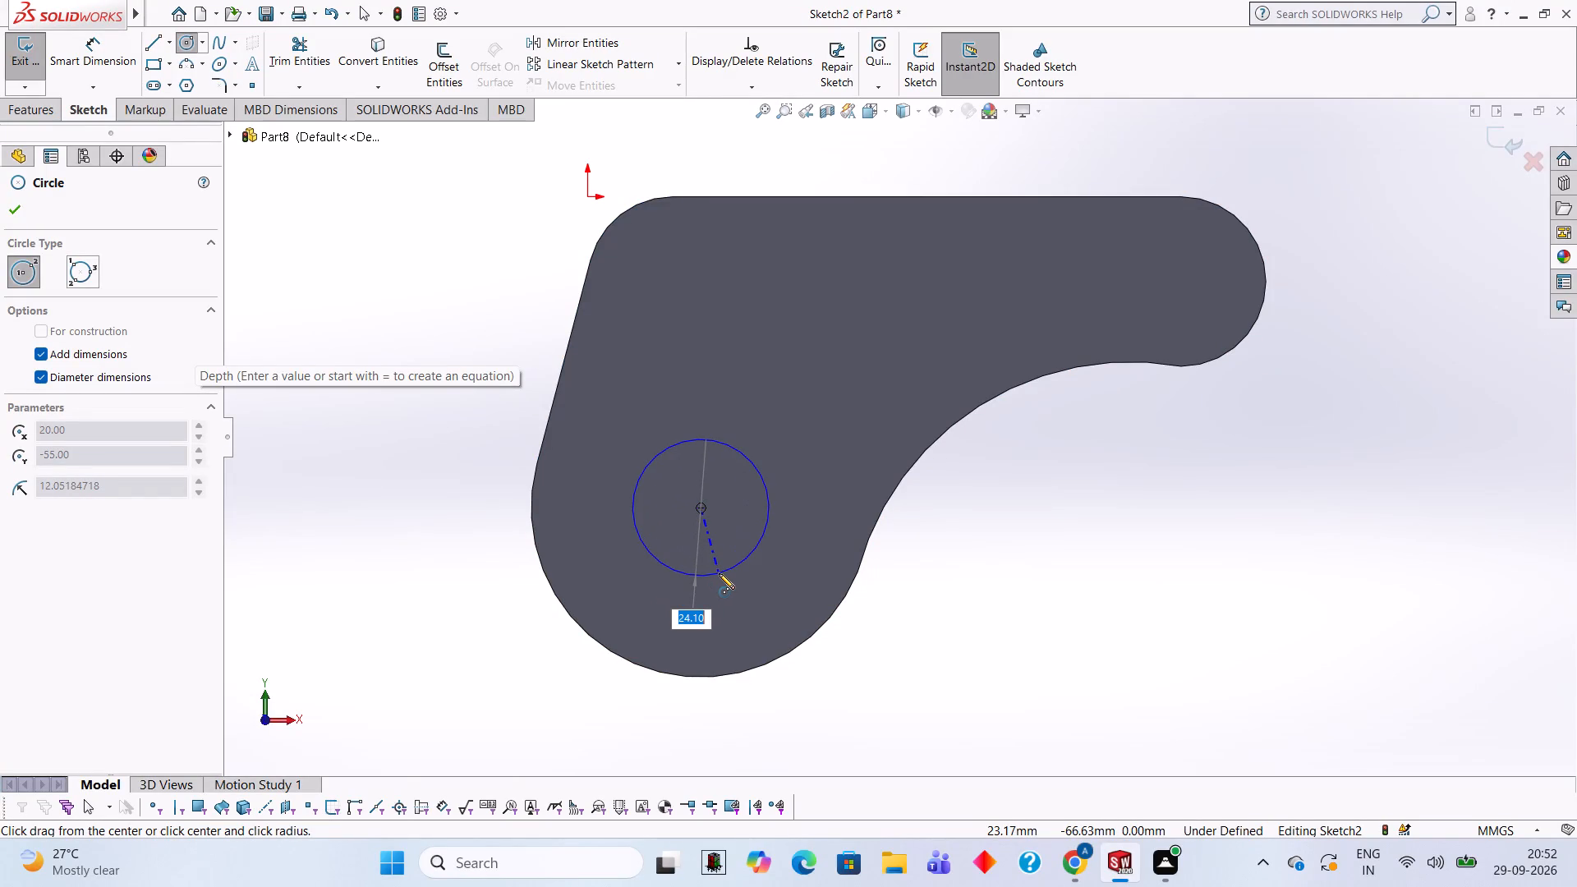
{"action": "type", "text": "40"}
{"action": "key", "text": "Return"}
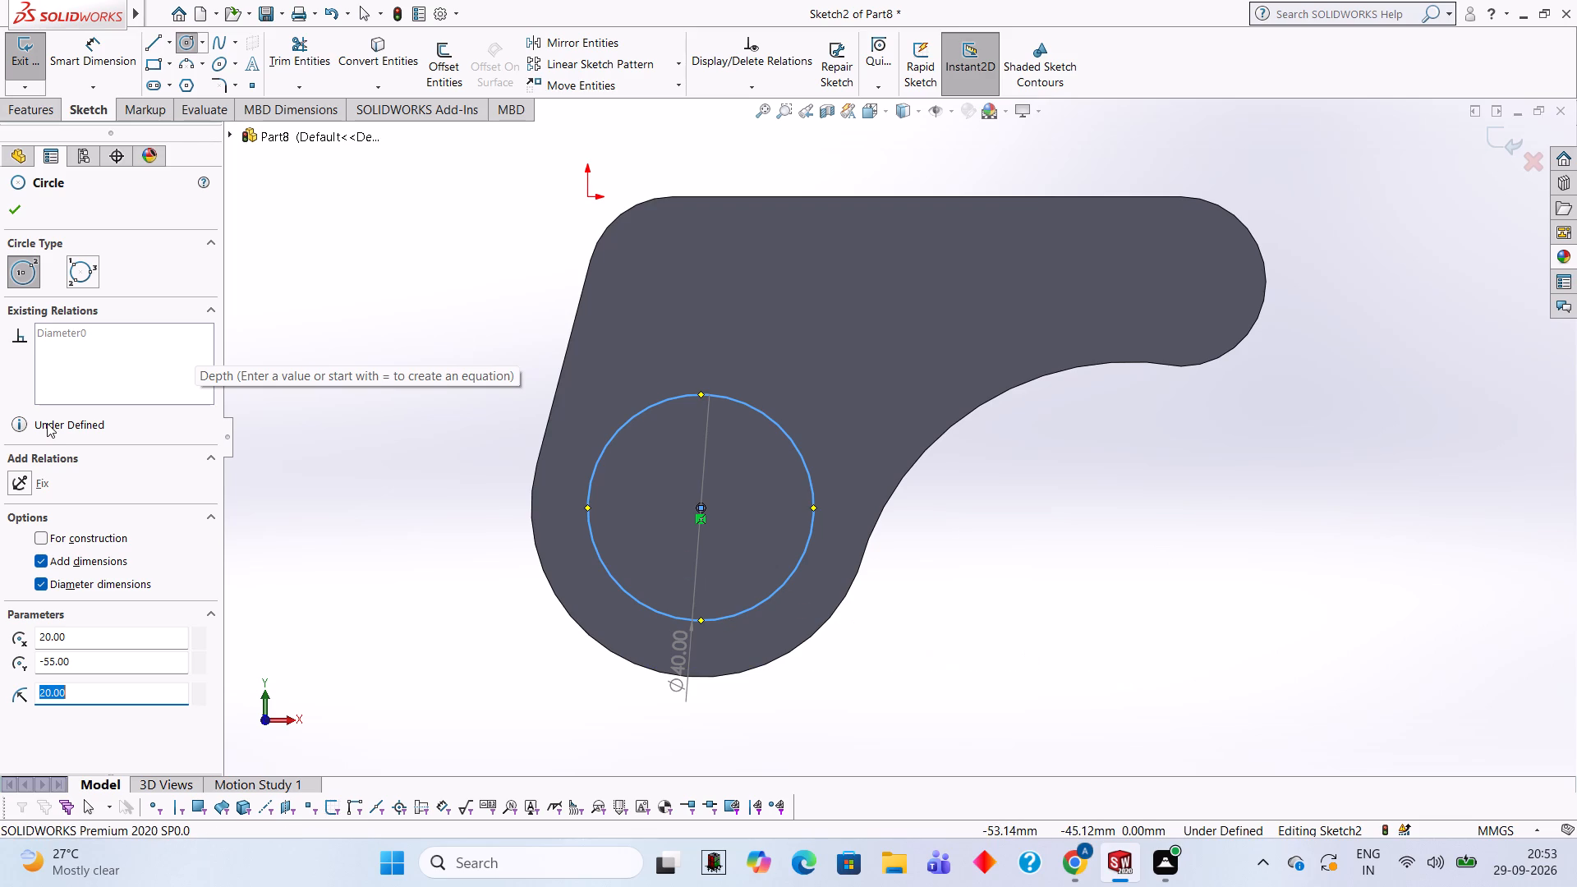
Extrude the 40 mm circle as a blind boss 20 mm deep from the sketch plane, merged with the plate.
{"action": "left_click", "coordinate": [40, 104]}
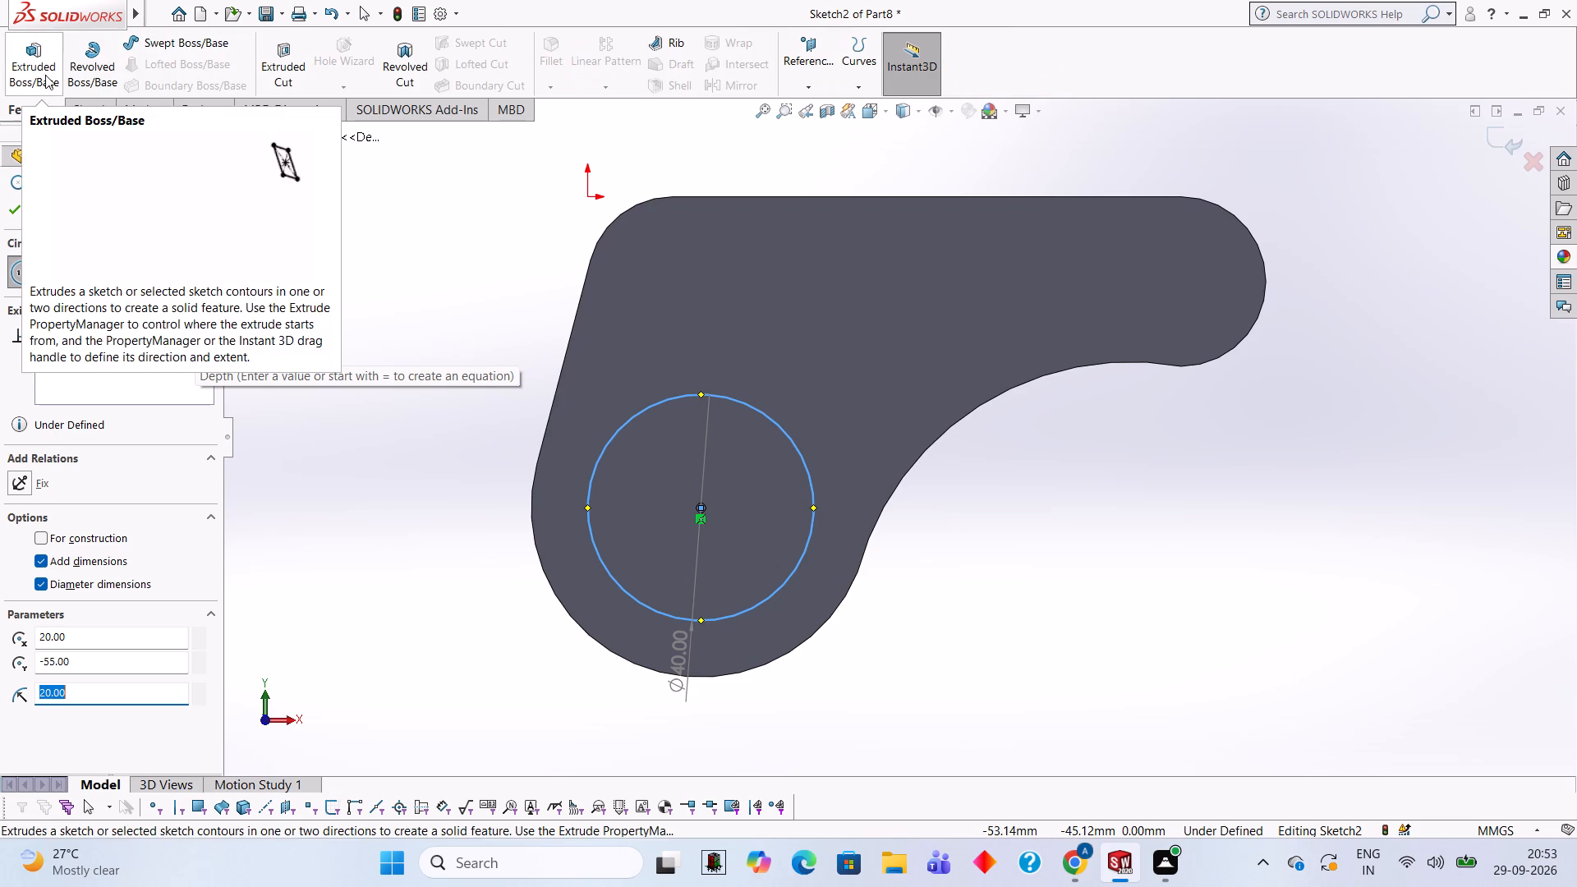
{"action": "left_click", "coordinate": [45, 74]}
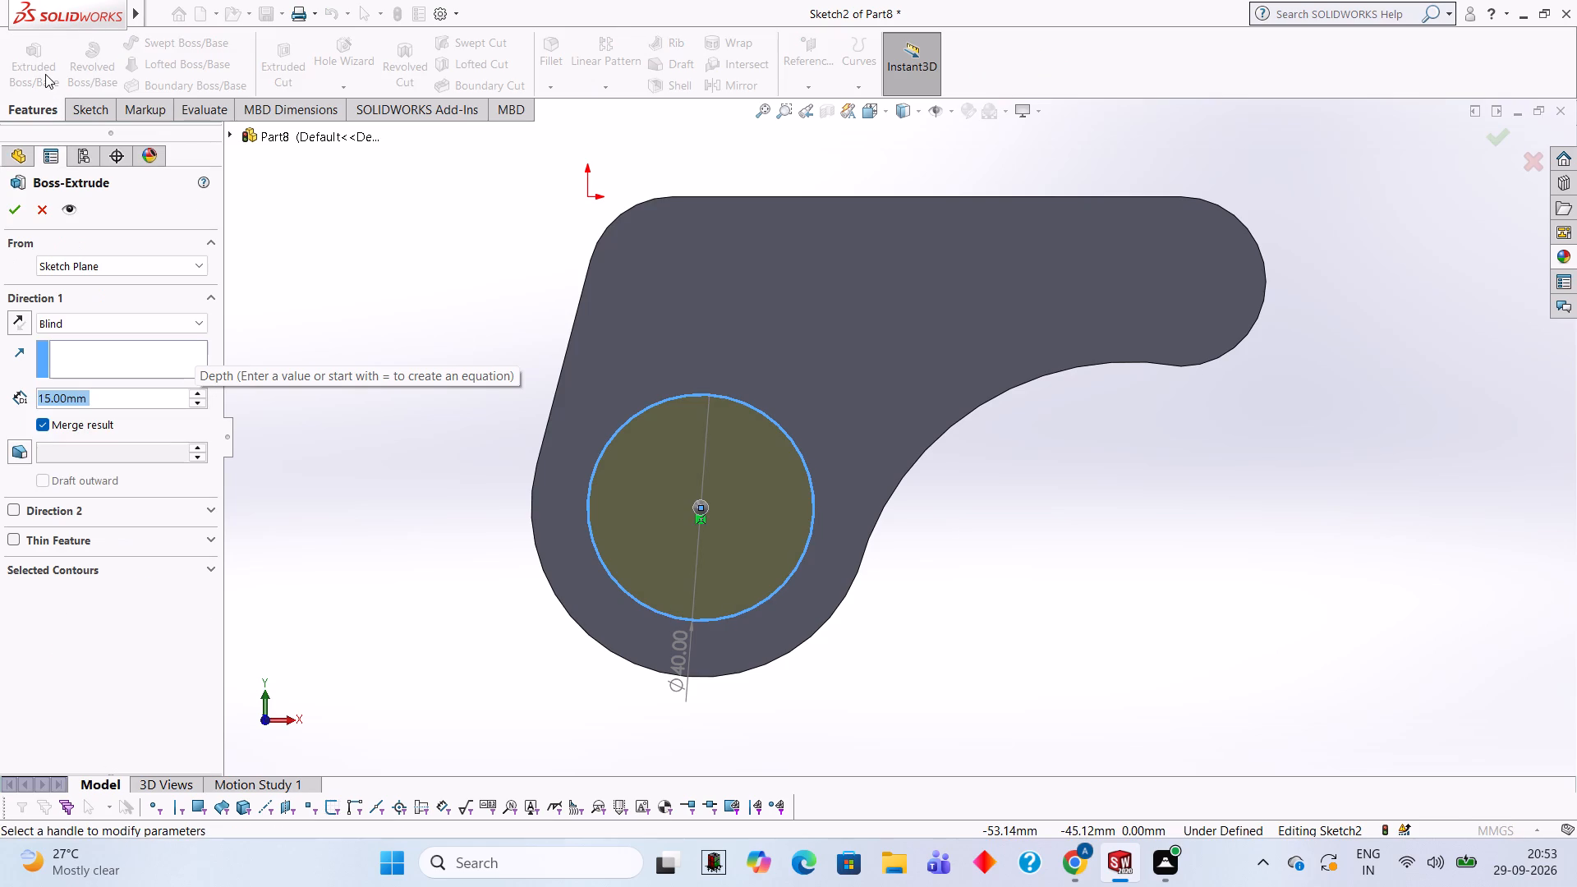
{"action": "type", "text": "20"}
{"action": "key", "text": "Return"}
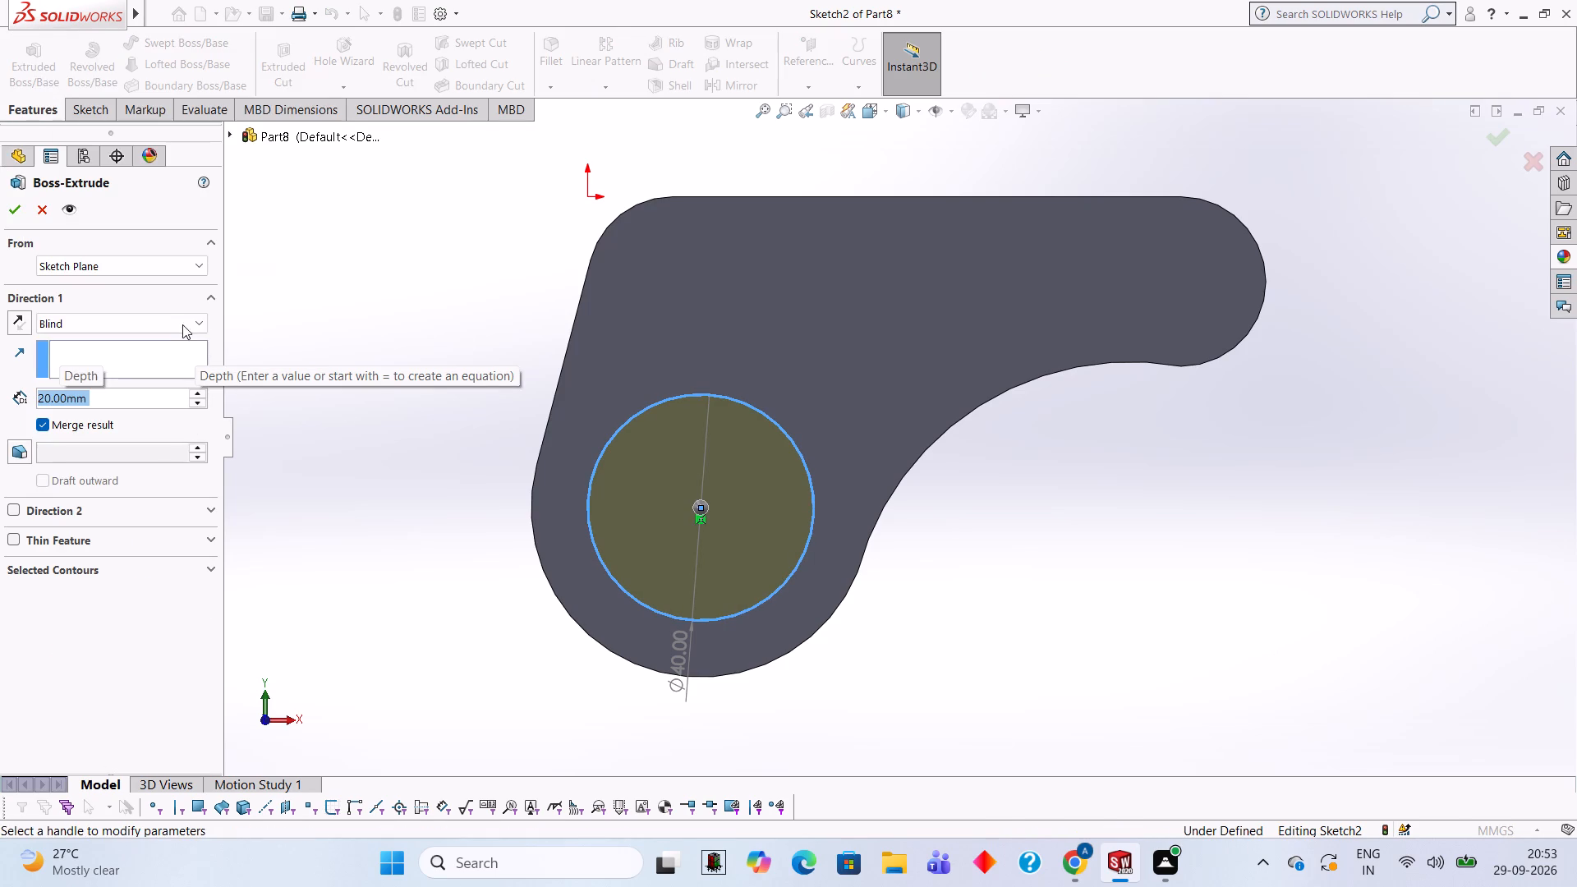
{"action": "middle_click_drag", "start_coordinate": [1141, 448], "coordinate": [1037, 480]}
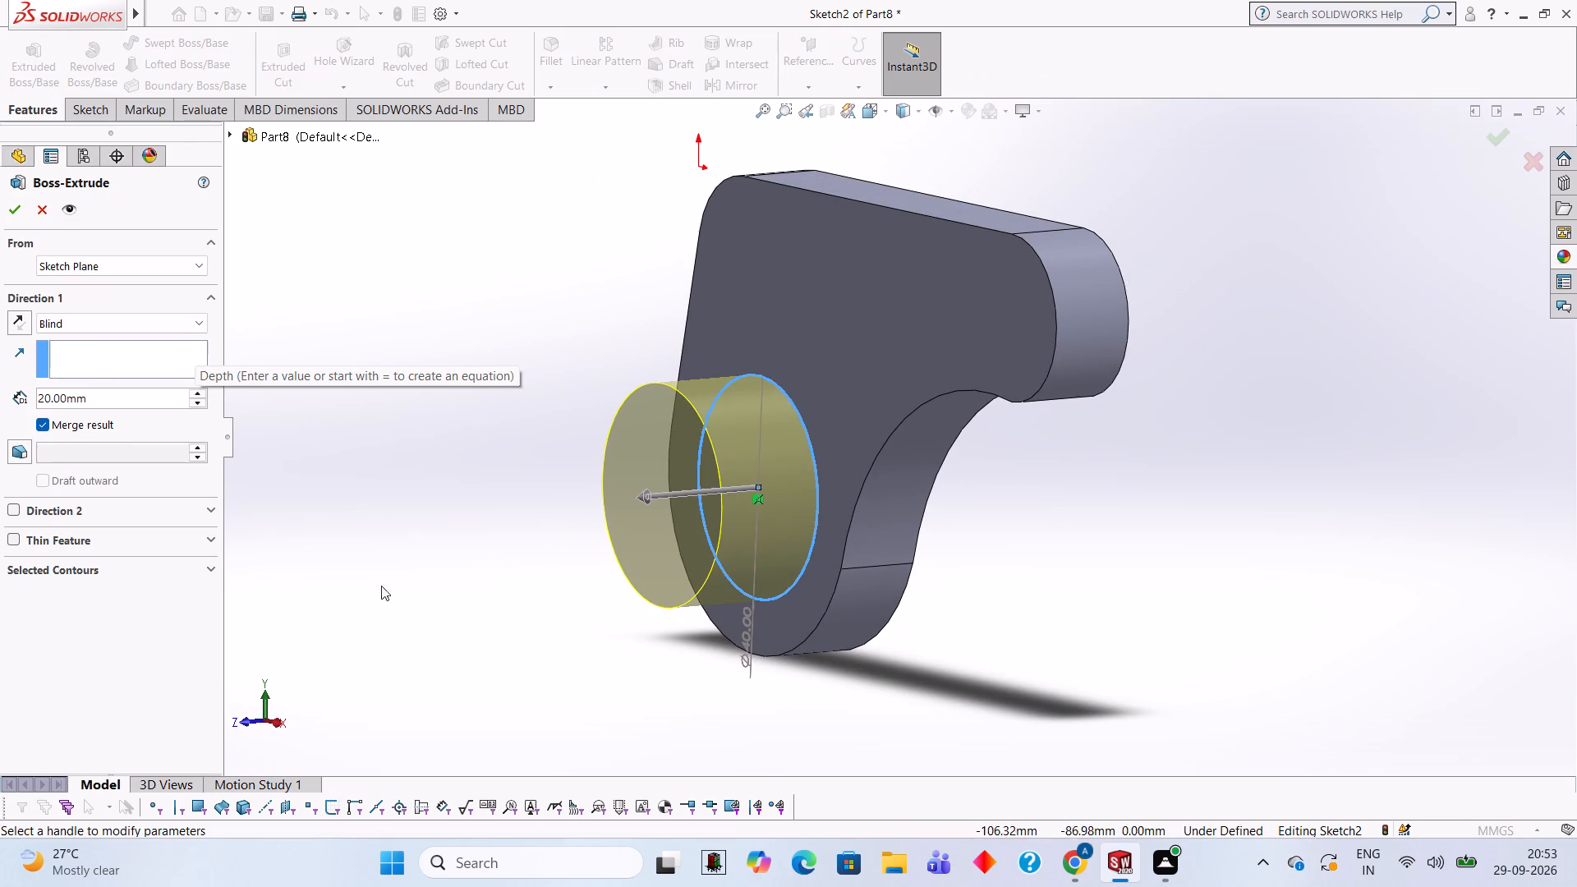
{"action": "left_click", "coordinate": [16, 215]}
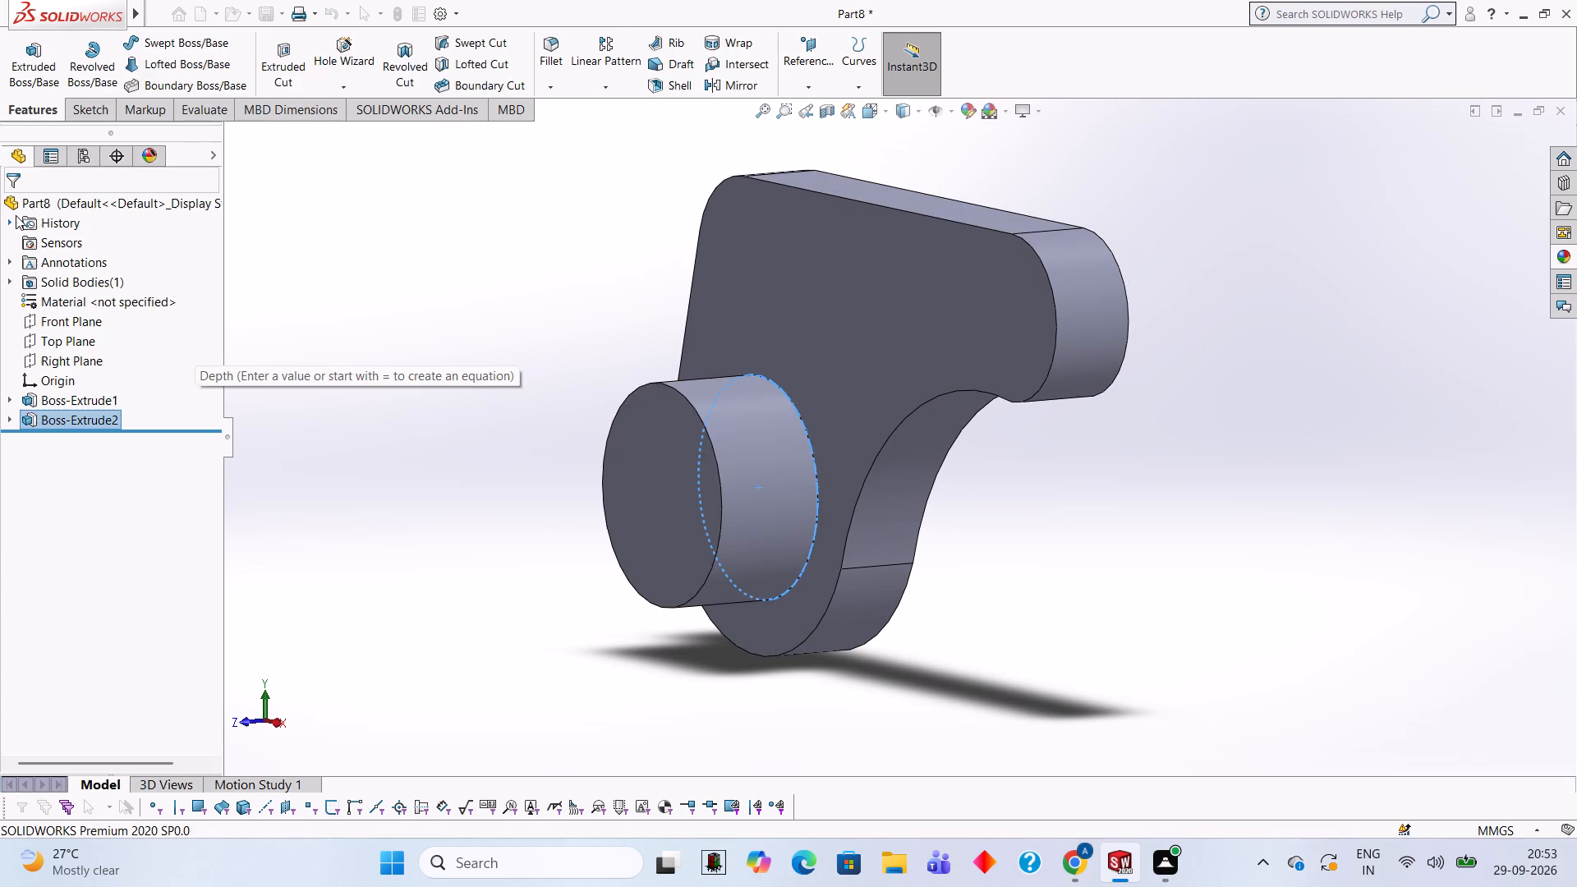
{"action": "left_click", "coordinate": [366, 516]}
Start a sketch on the cylindrical boss's front face and draw a concentric circle 20 mm in diameter.
{"action": "middle_click_drag", "start_coordinate": [398, 524], "coordinate": [481, 558]}
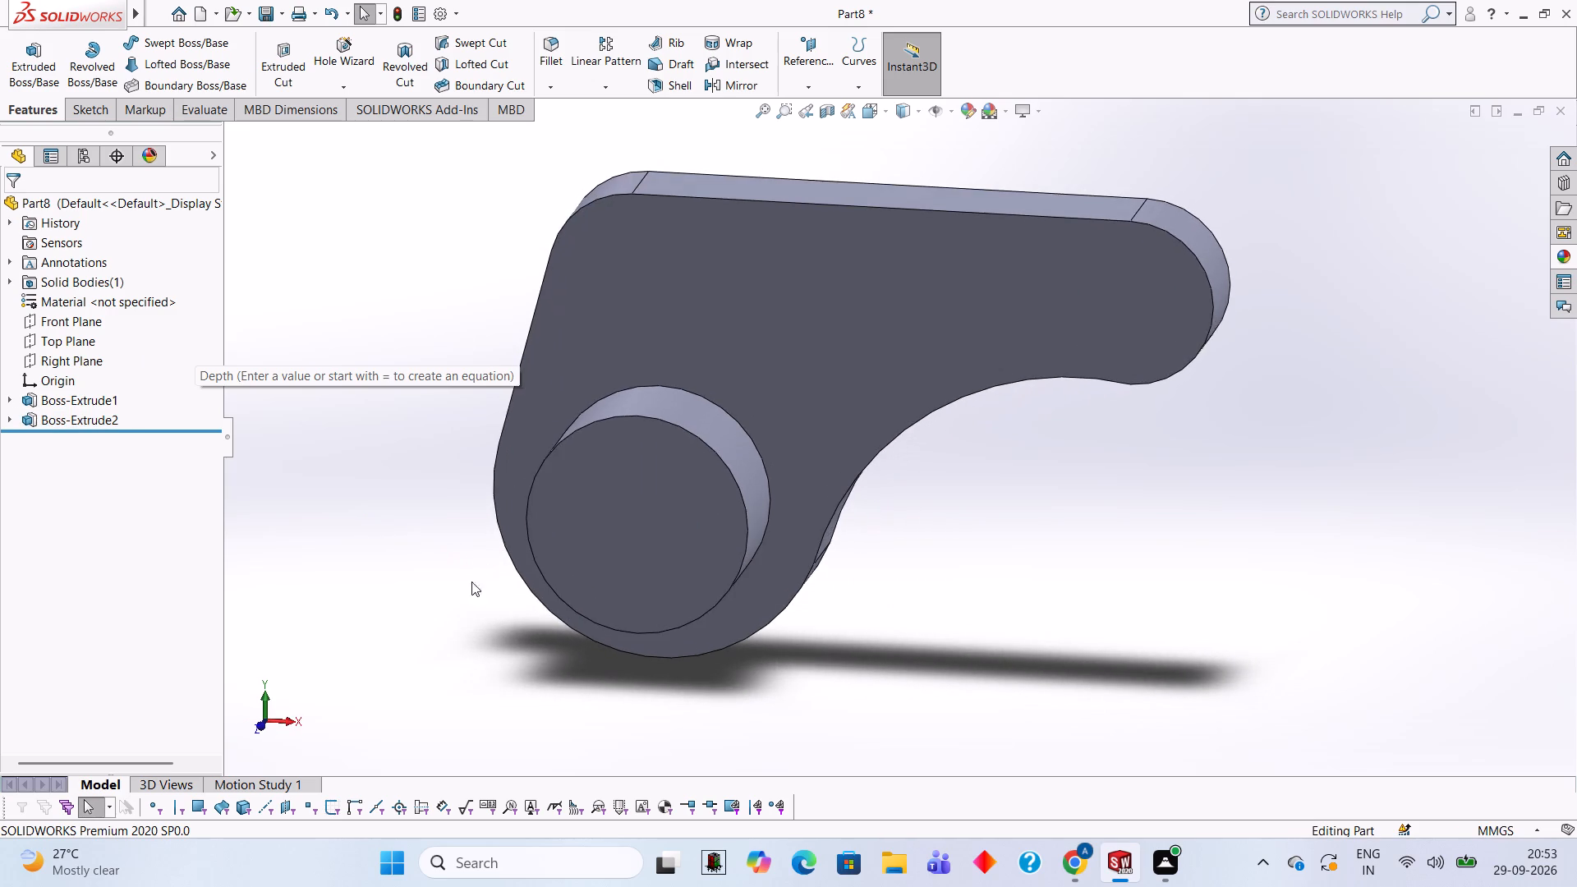
{"action": "scroll", "coordinate": [466, 643], "scroll_direction": "up", "scroll_amount": 1}
{"action": "middle_click_drag", "start_coordinate": [453, 651], "coordinate": [454, 582]}
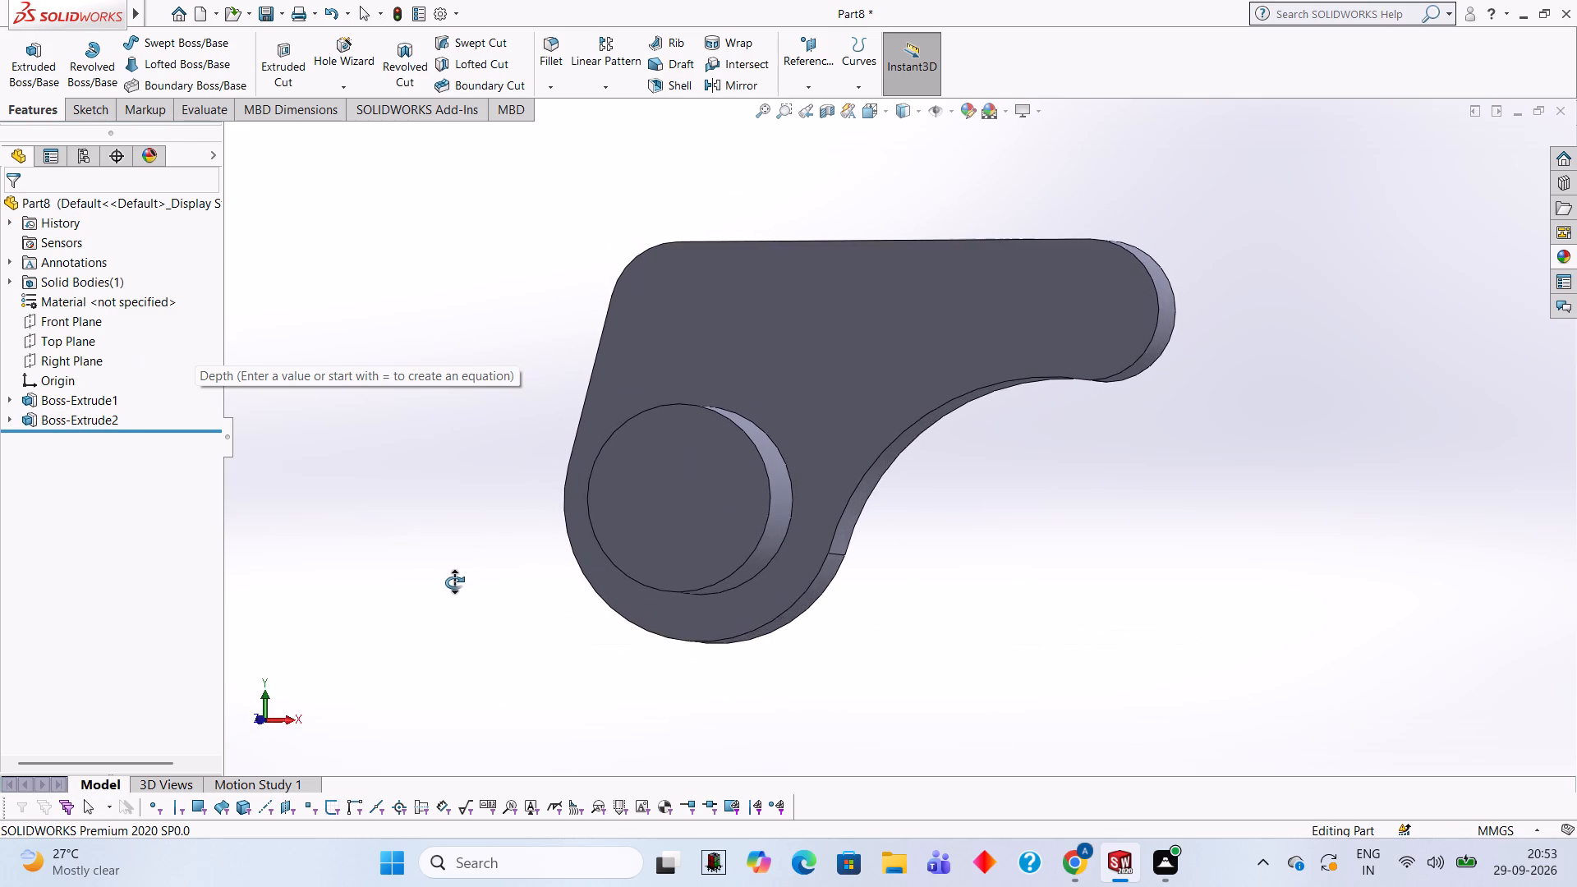
{"action": "middle_click_drag", "start_coordinate": [454, 582], "coordinate": [460, 612]}
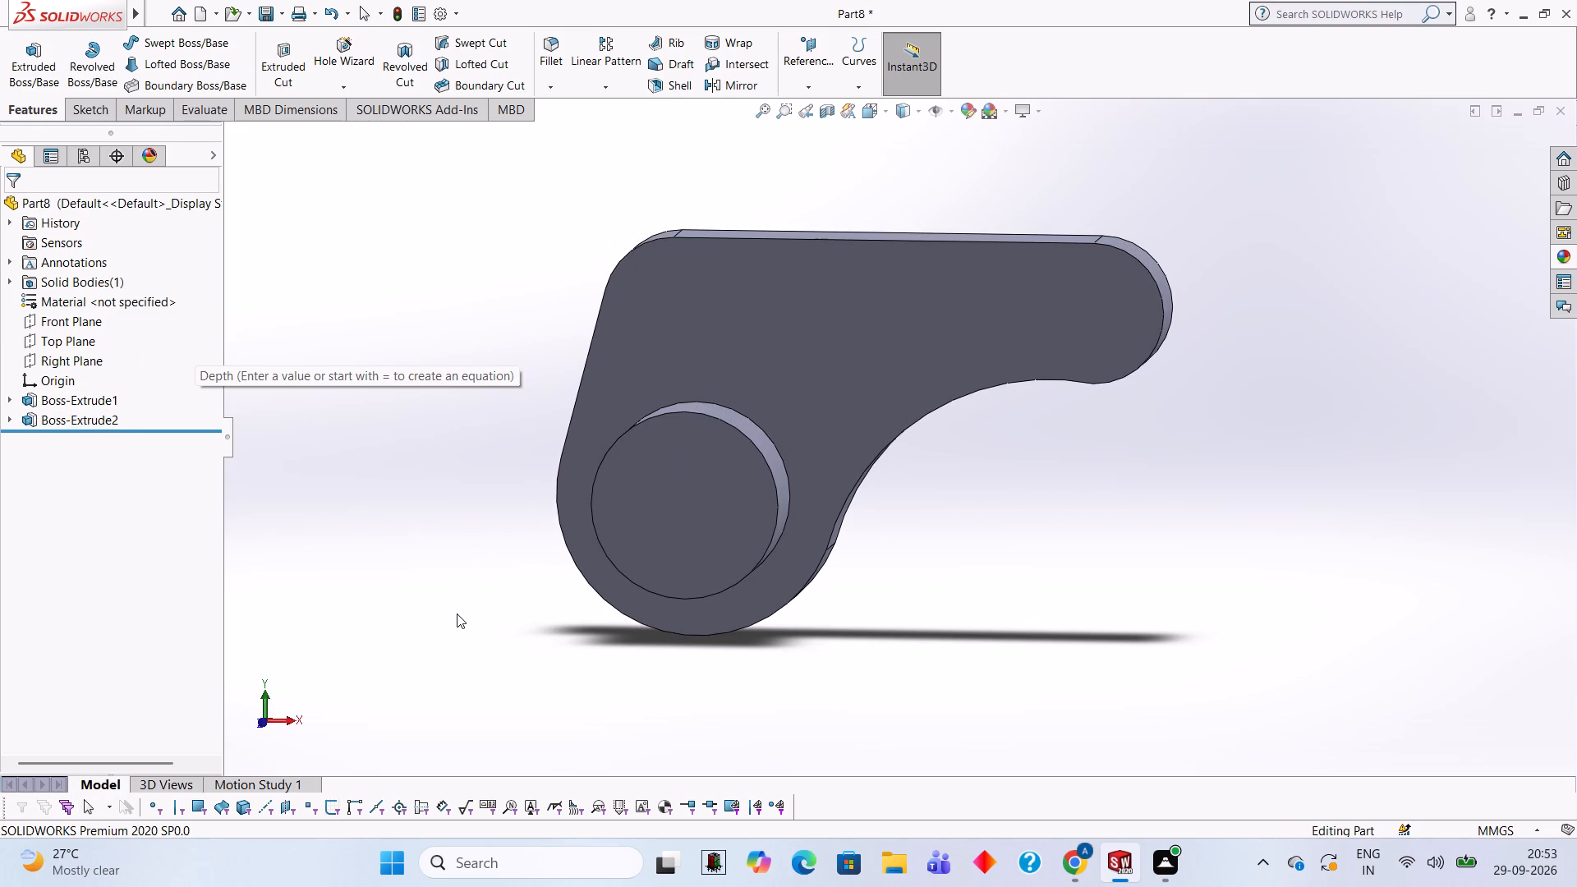
{"action": "left_click", "coordinate": [674, 505]}
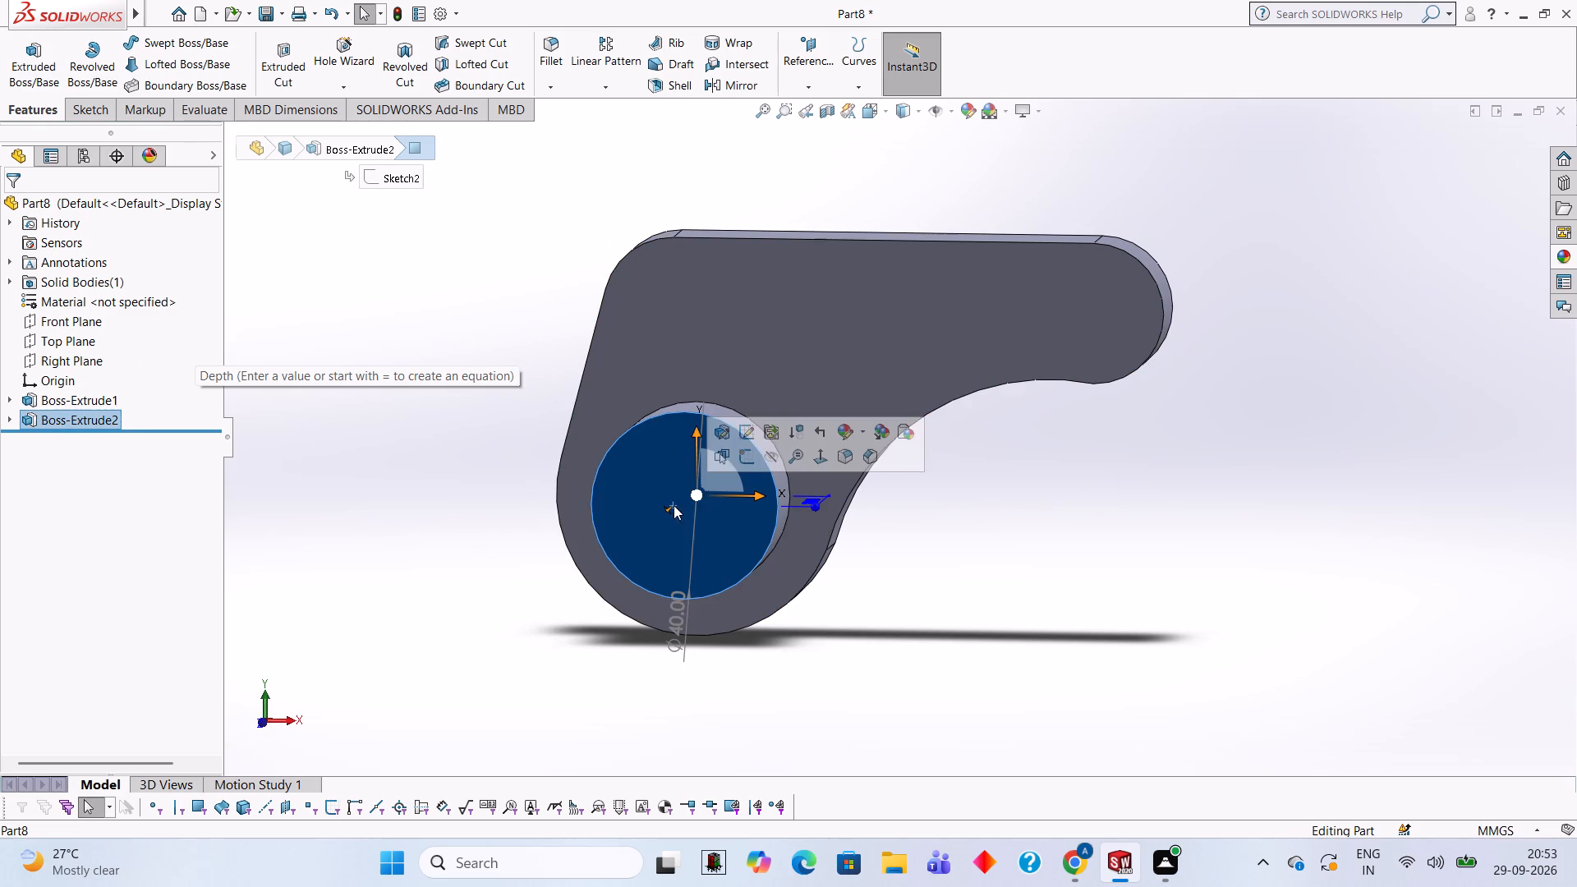
{"action": "left_click", "coordinate": [742, 461]}
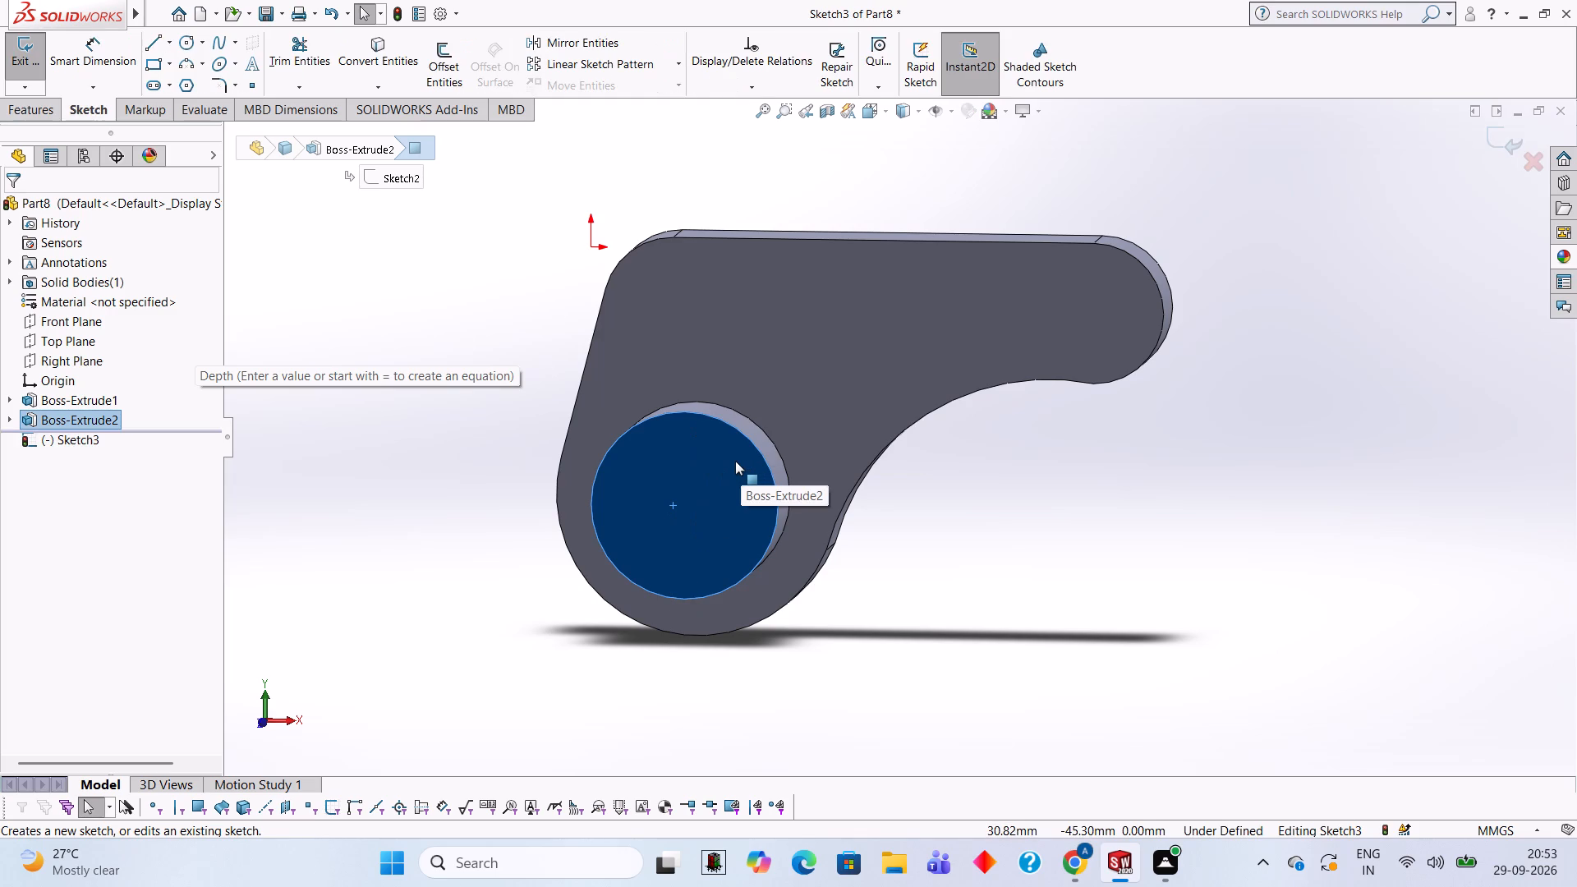
{"action": "key", "text": "ctrl+8"}
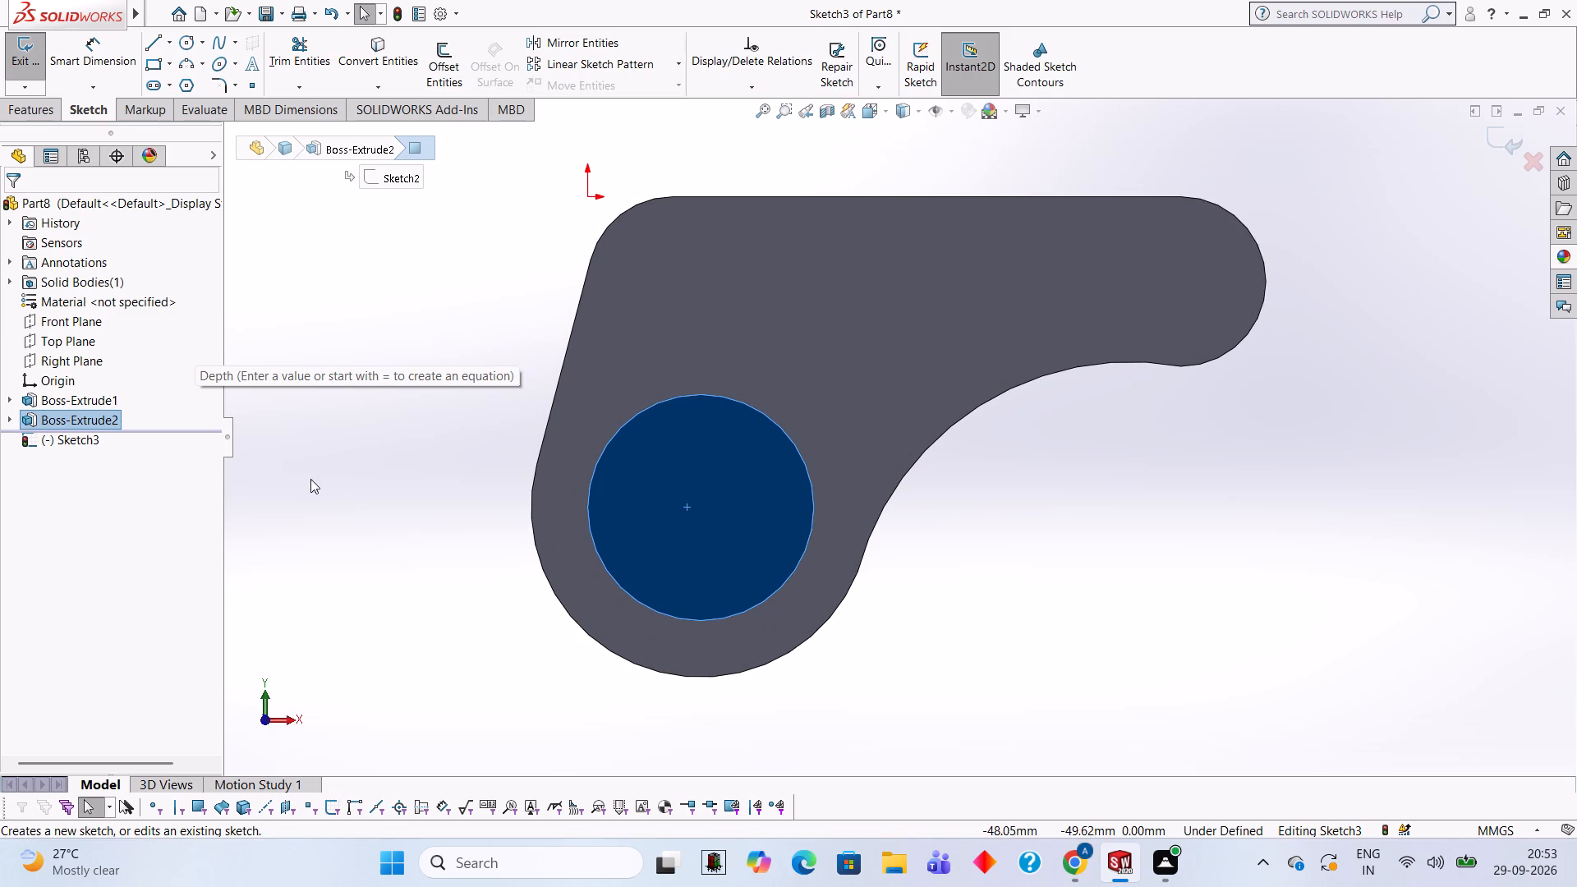
{"action": "left_click", "coordinate": [188, 35]}
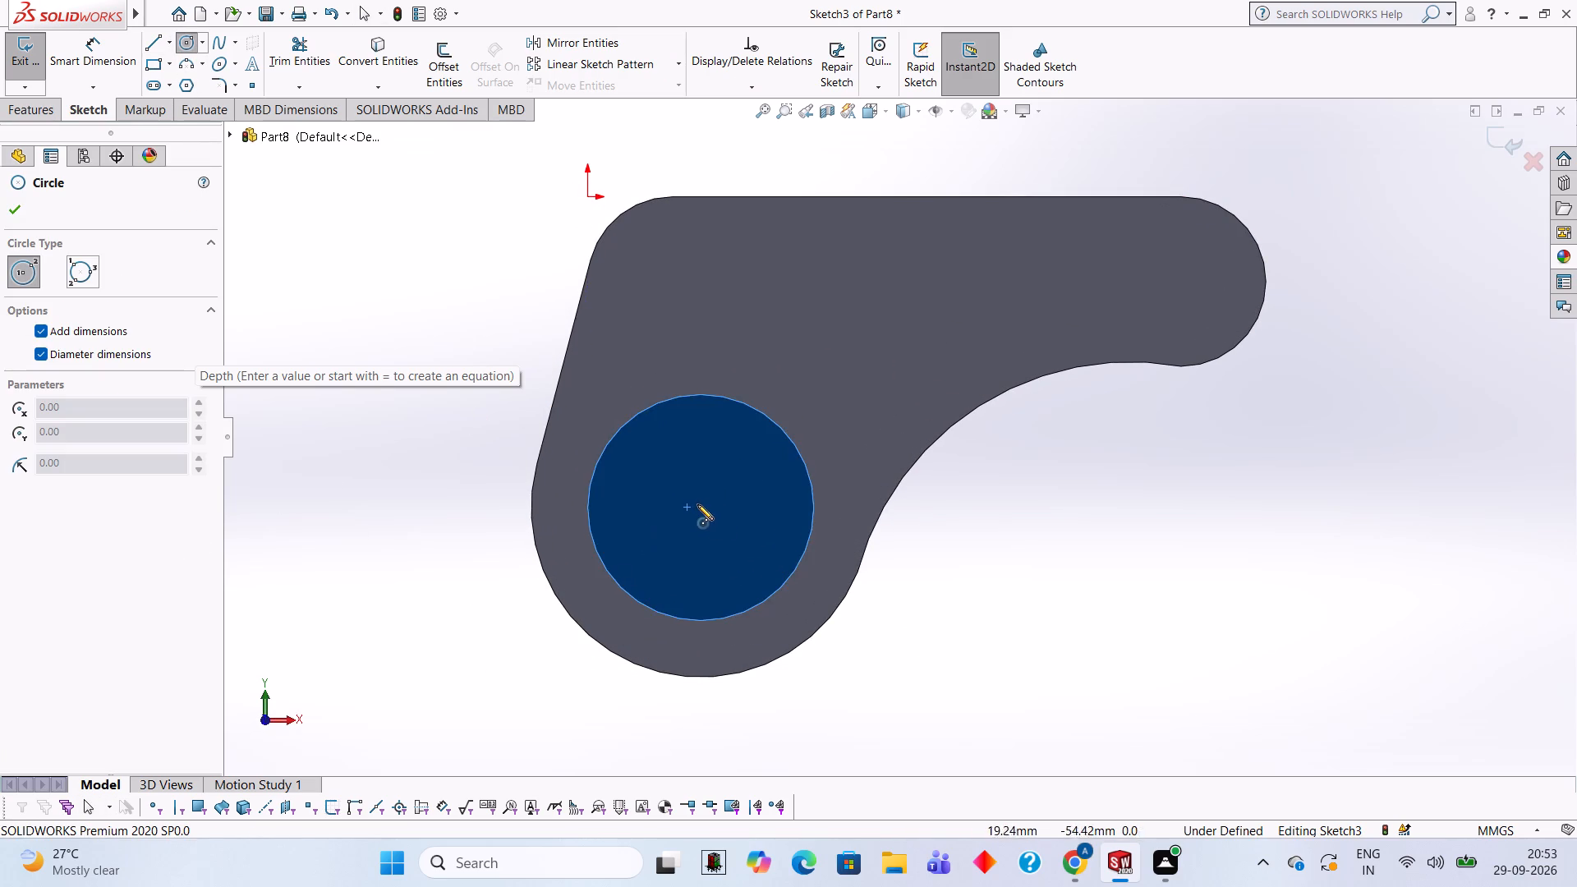
{"action": "left_click", "coordinate": [702, 509]}
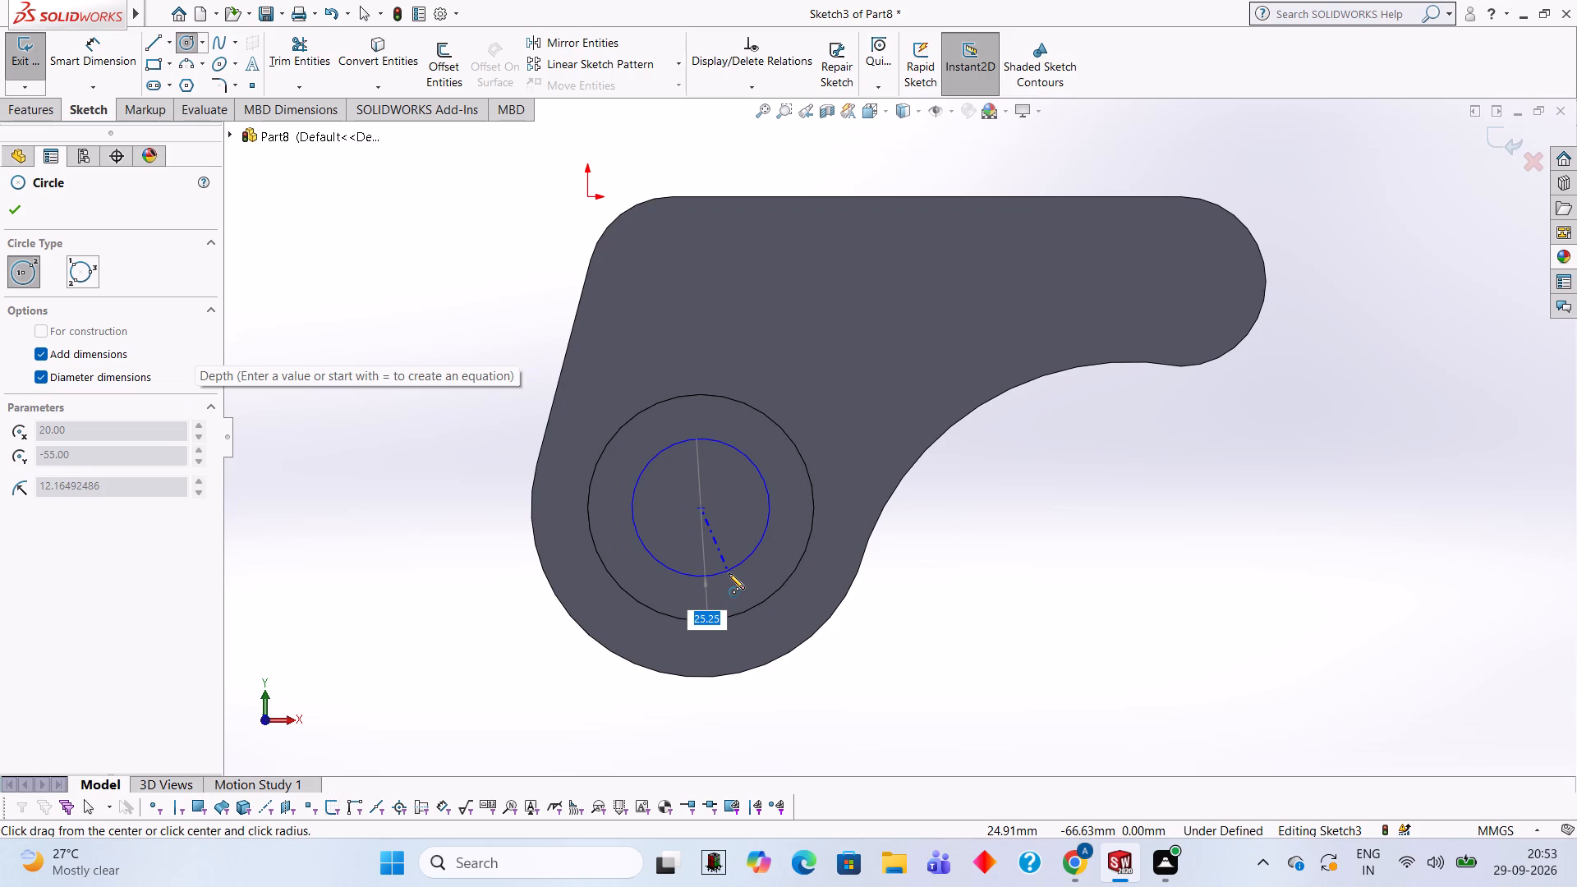
{"action": "type", "text": "20"}
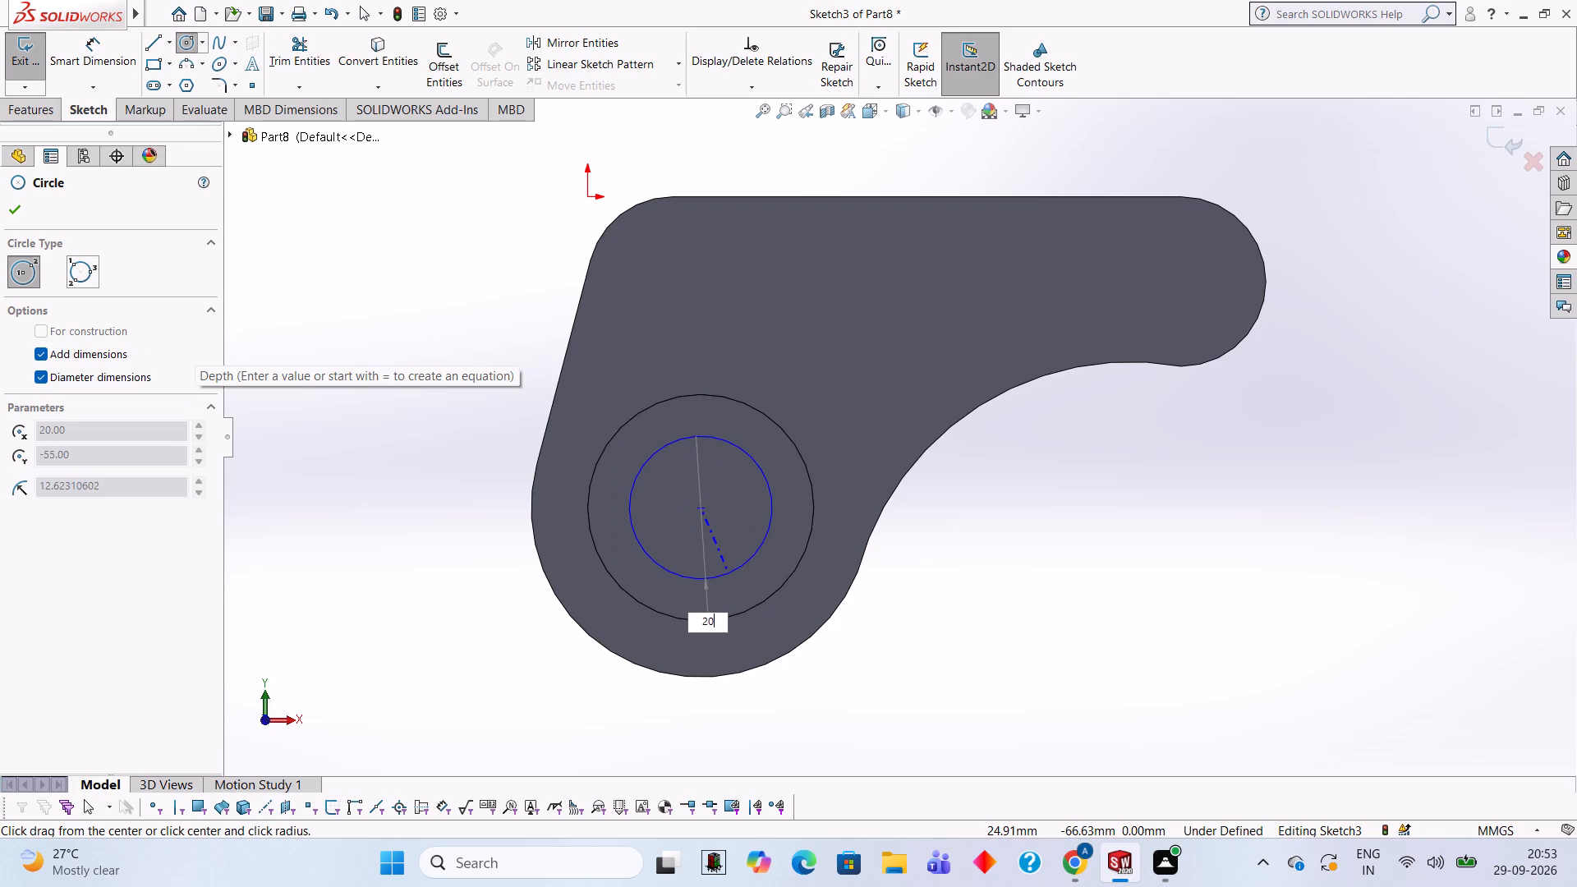
{"action": "key", "text": "Return"}
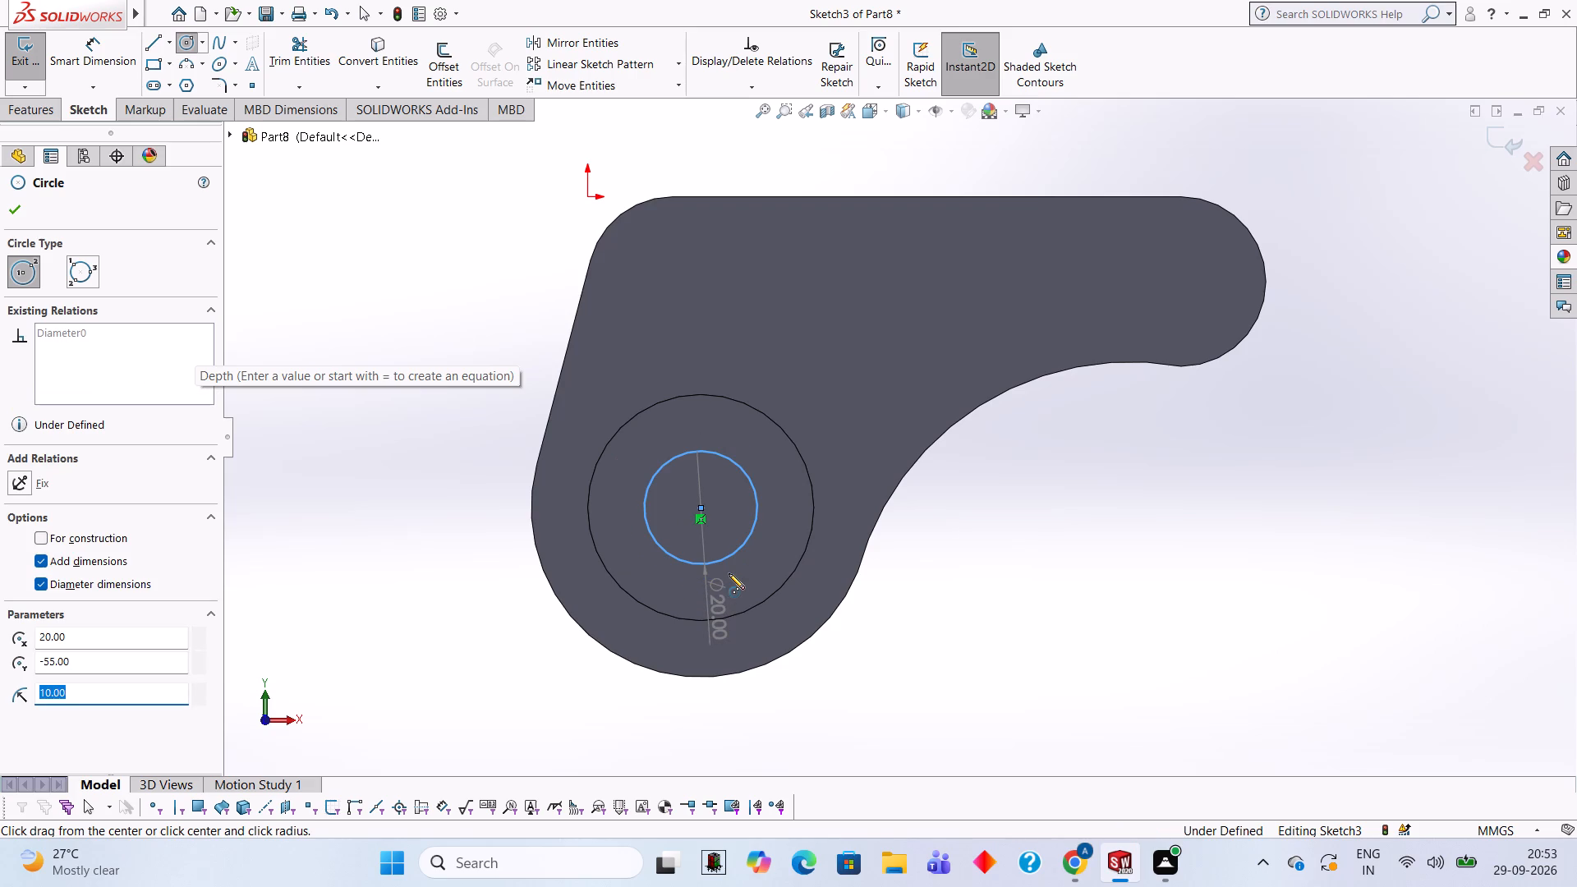
Cut the 20 mm circle through the boss and plate with a blind Extruded Cut 35 mm deep.
{"action": "middle_click_drag", "start_coordinate": [1184, 496], "coordinate": [1098, 563]}
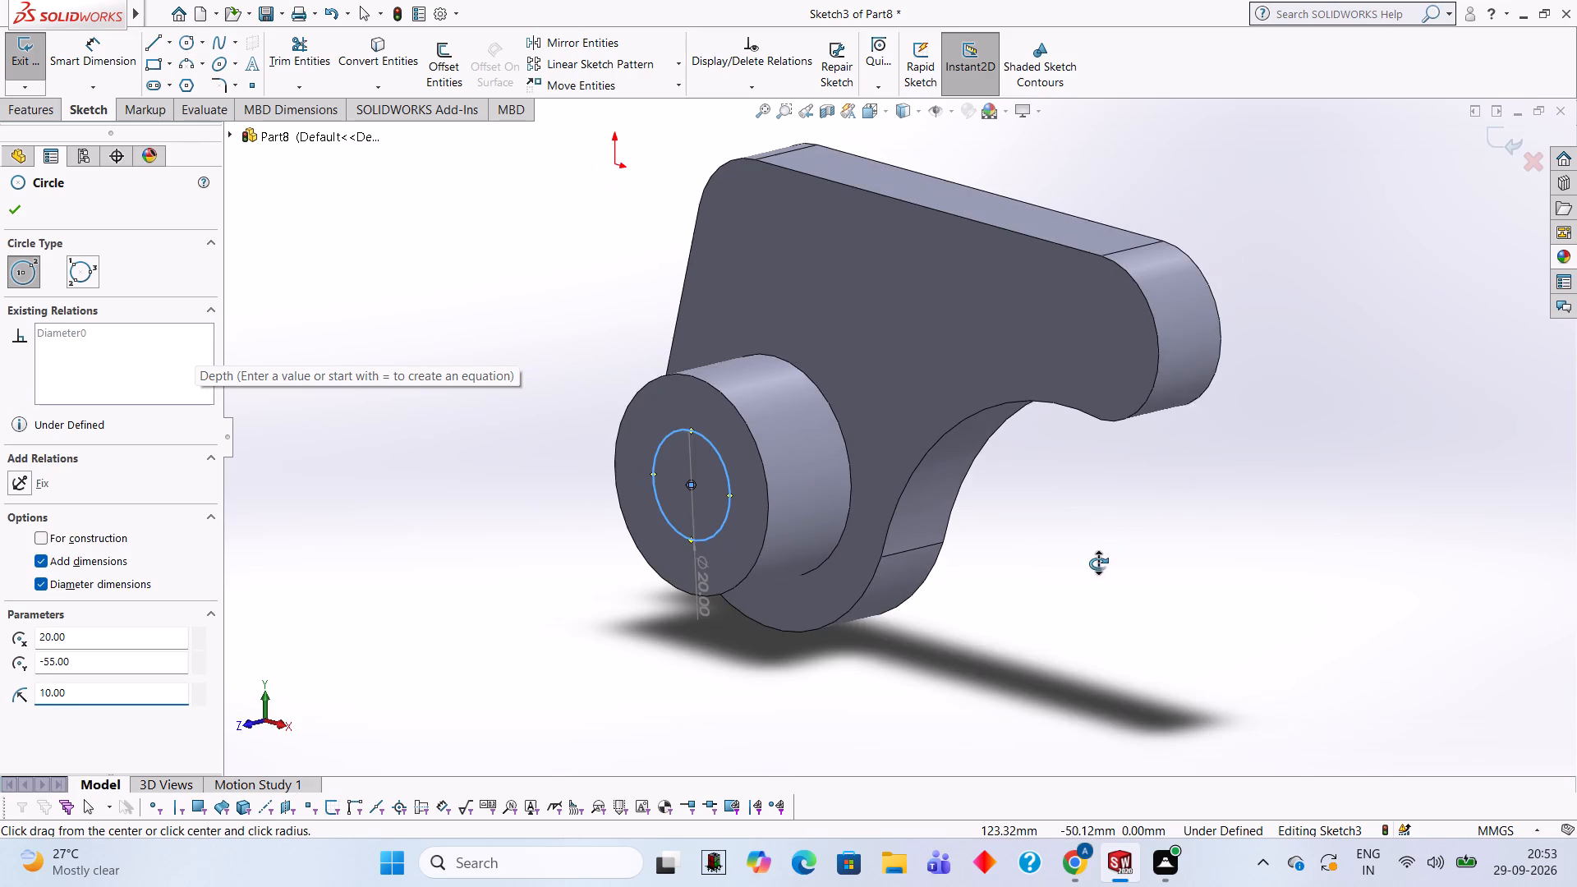
{"action": "middle_click_drag", "start_coordinate": [1098, 563], "coordinate": [1098, 565]}
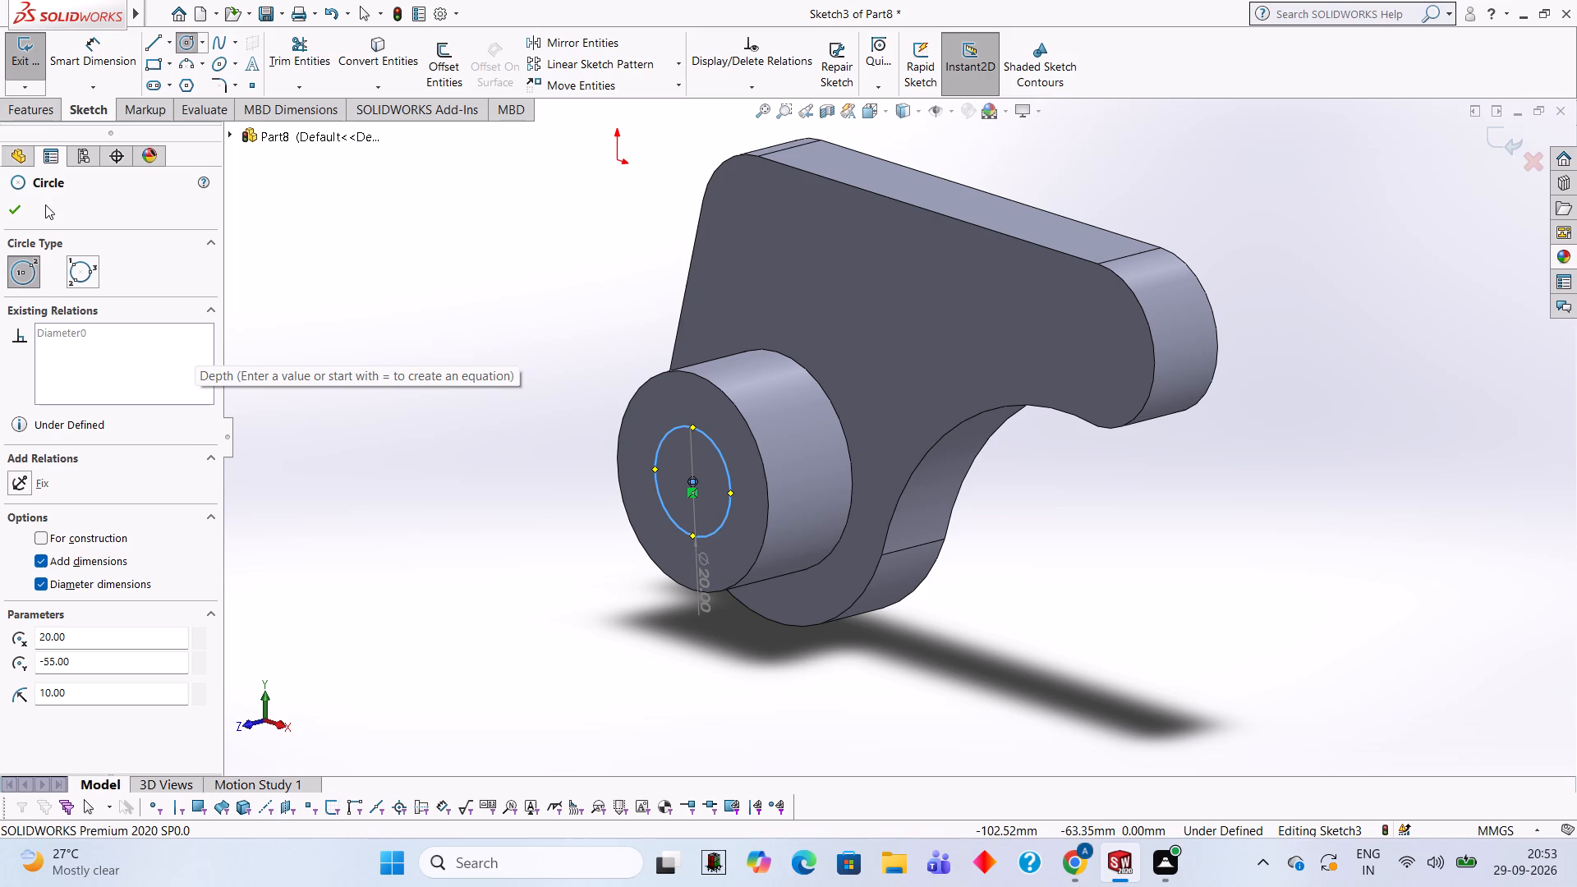
{"action": "left_click", "coordinate": [39, 115]}
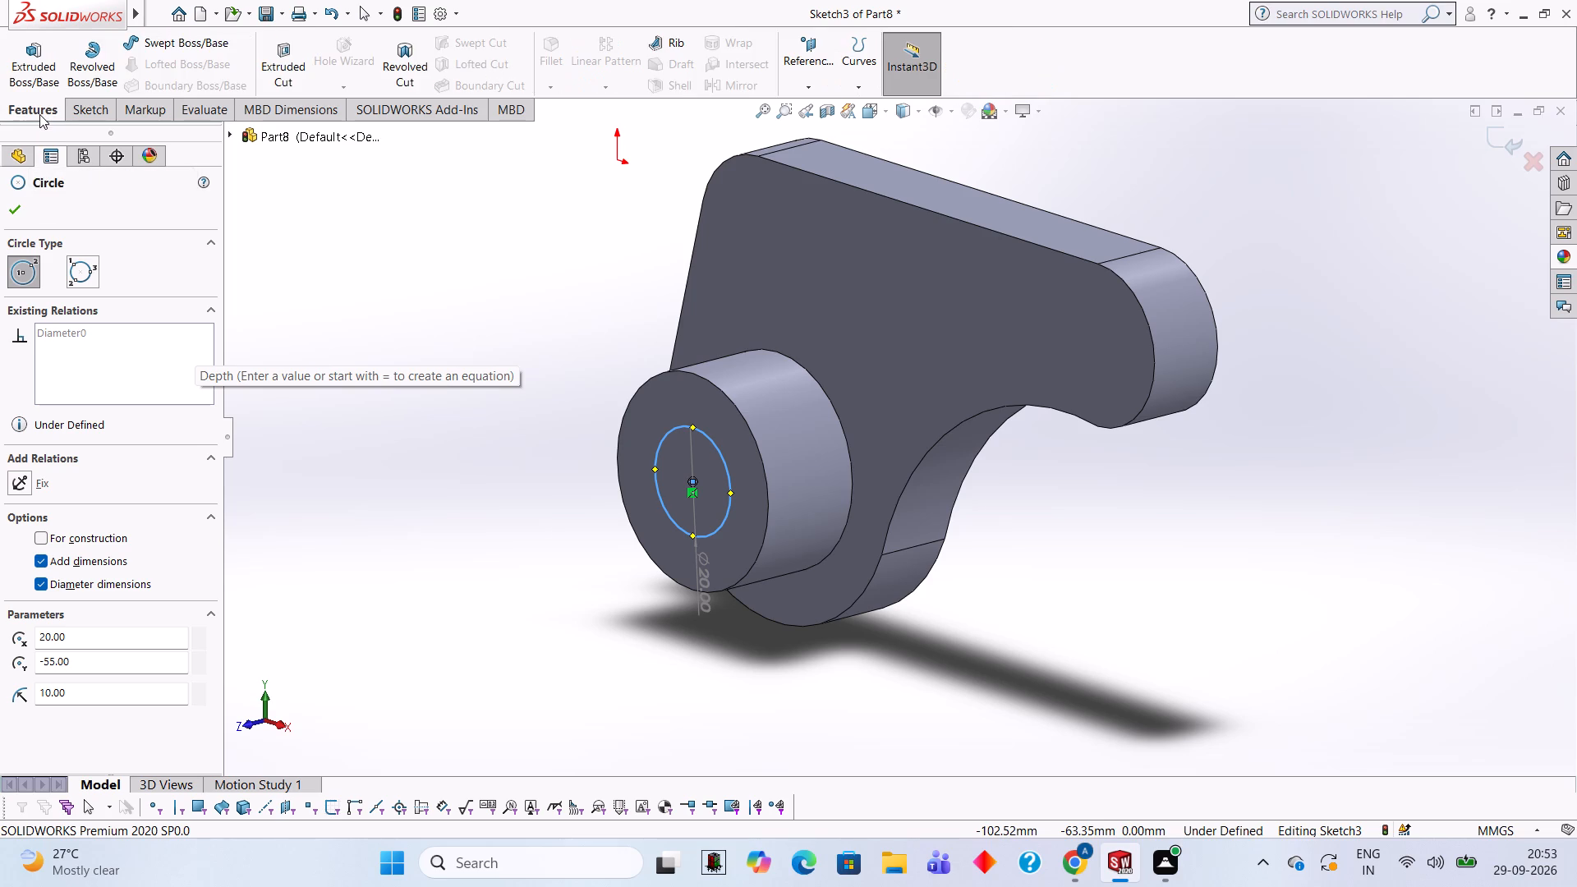
{"action": "left_click", "coordinate": [268, 75]}
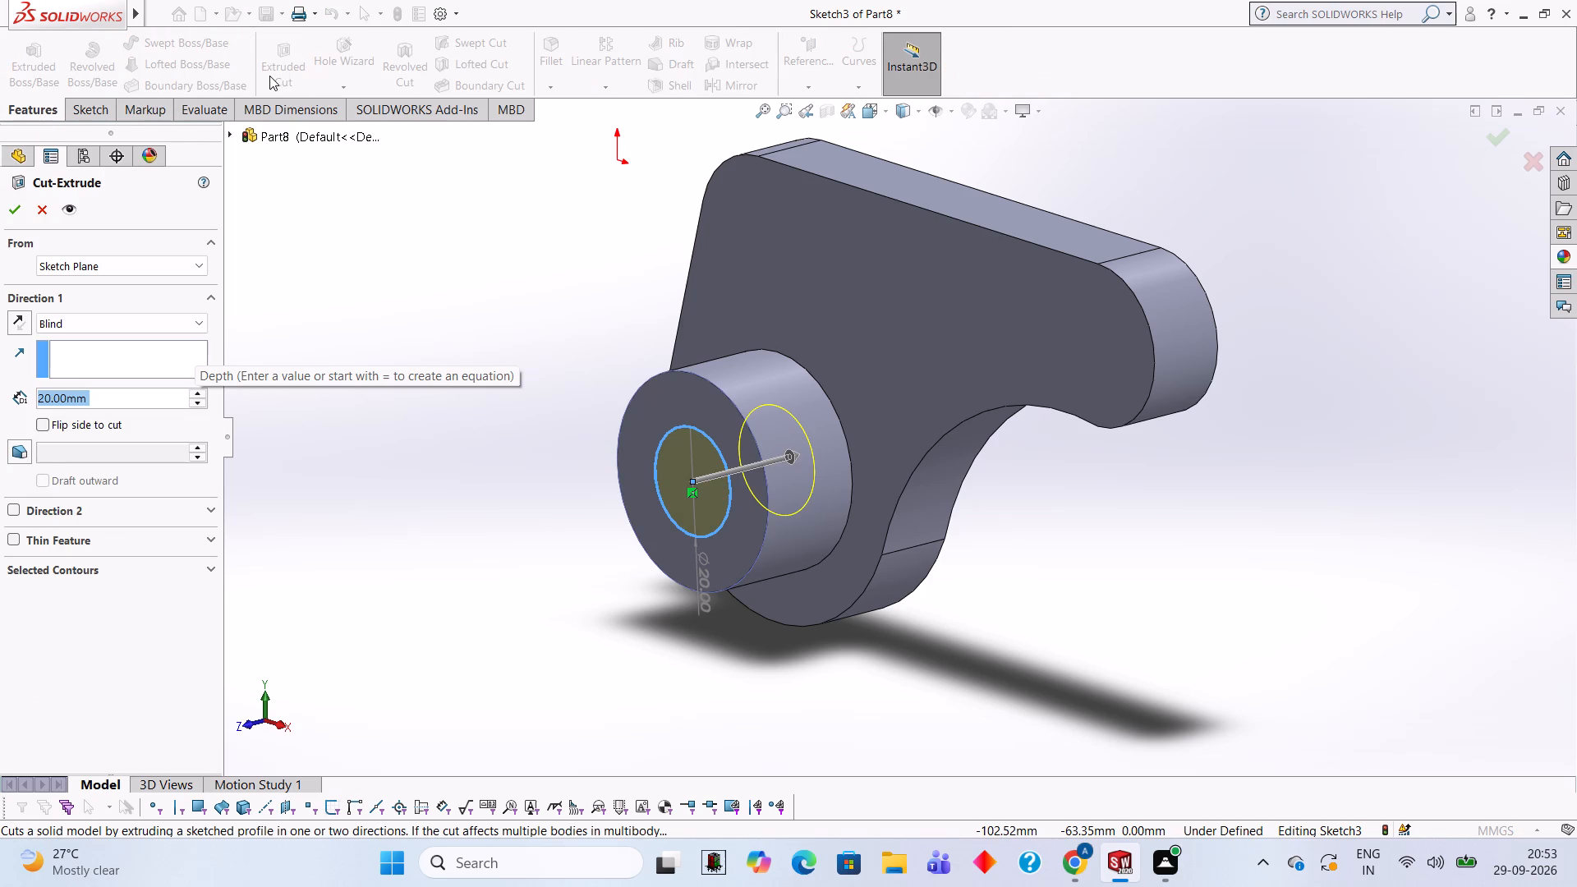
{"action": "left_click", "coordinate": [108, 399]}
{"action": "key", "text": "BackSpace"}
{"action": "key", "text": "BackSpace"}
{"action": "key", "text": "BackSpace"}
{"action": "key", "text": "BackSpace"}
{"action": "key", "text": "BackSpace"}
{"action": "key", "text": "BackSpace"}
{"action": "key", "text": "BackSpace"}
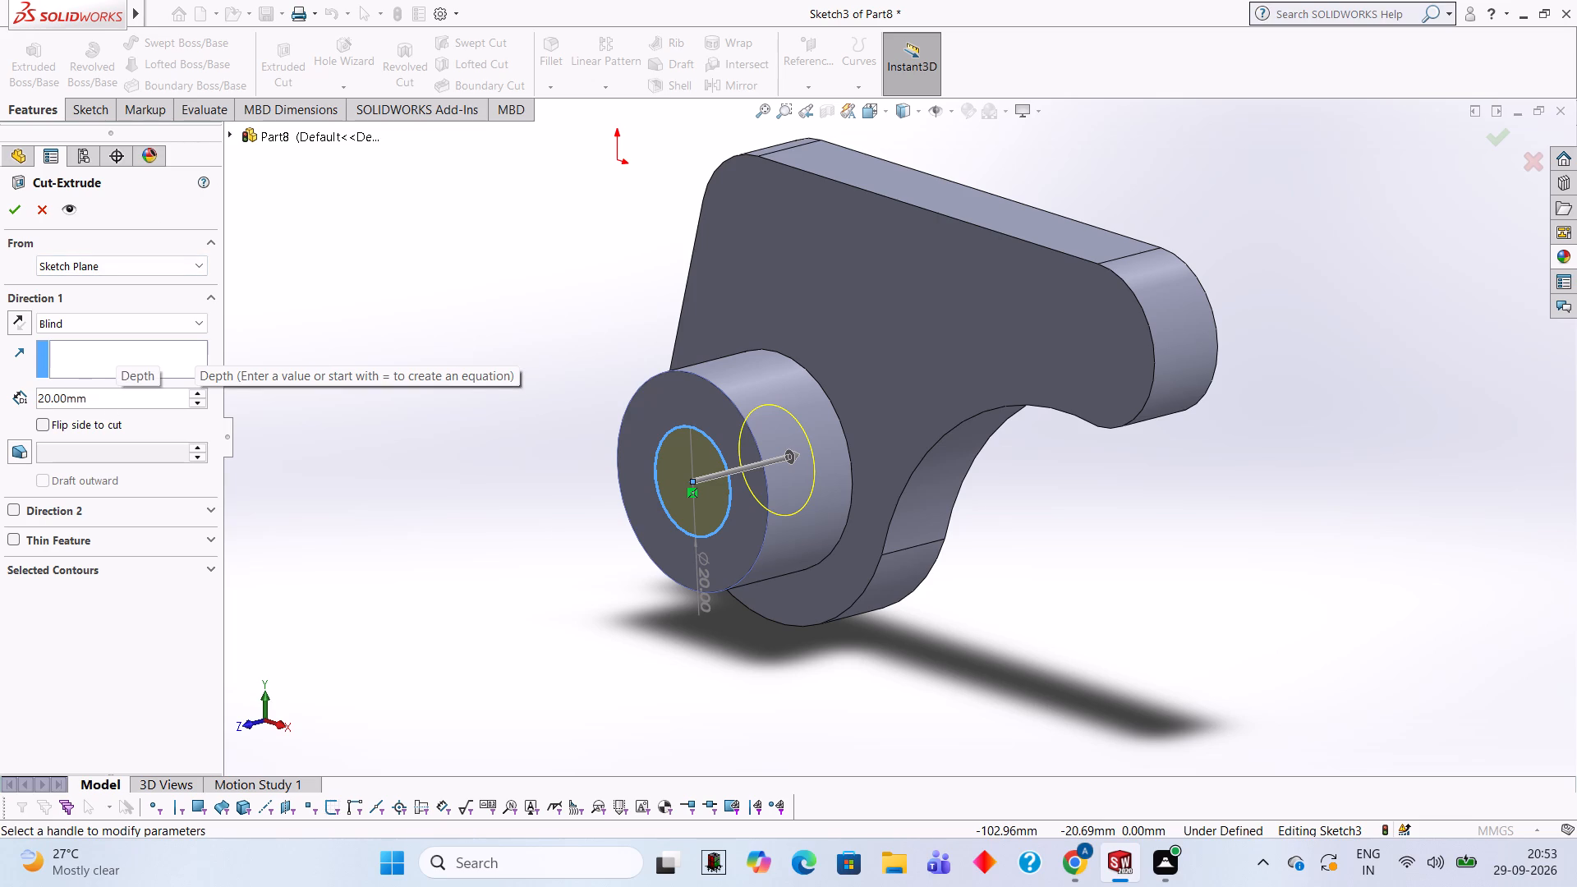
{"action": "key", "text": "BackSpace"}
{"action": "key", "text": "BackSpace"}
{"action": "key", "text": "BackSpace"}
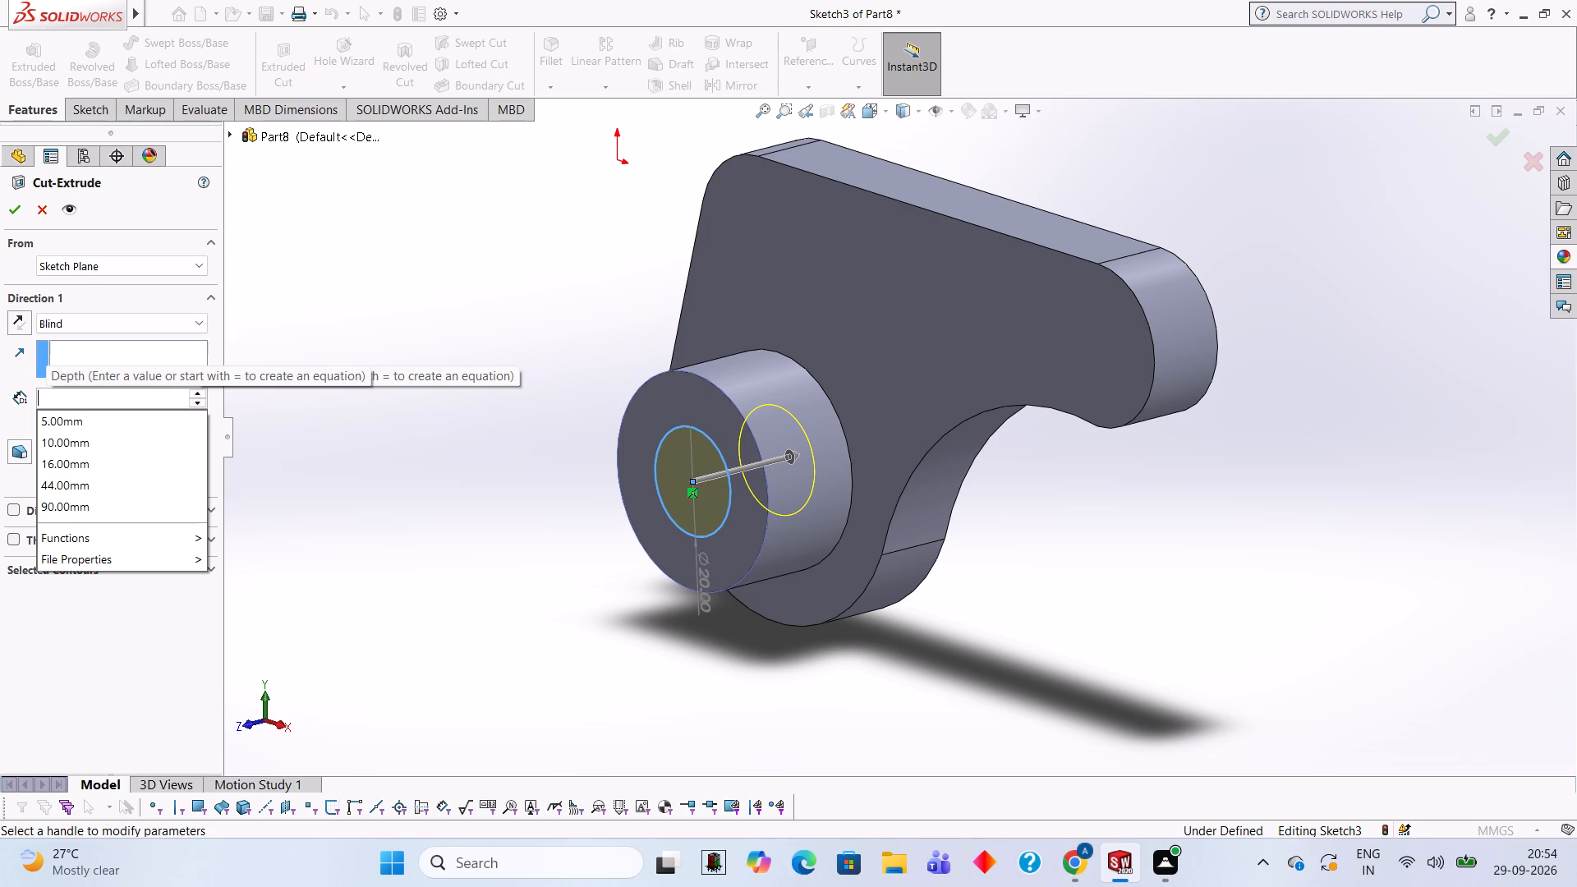
{"action": "type", "text": "35"}
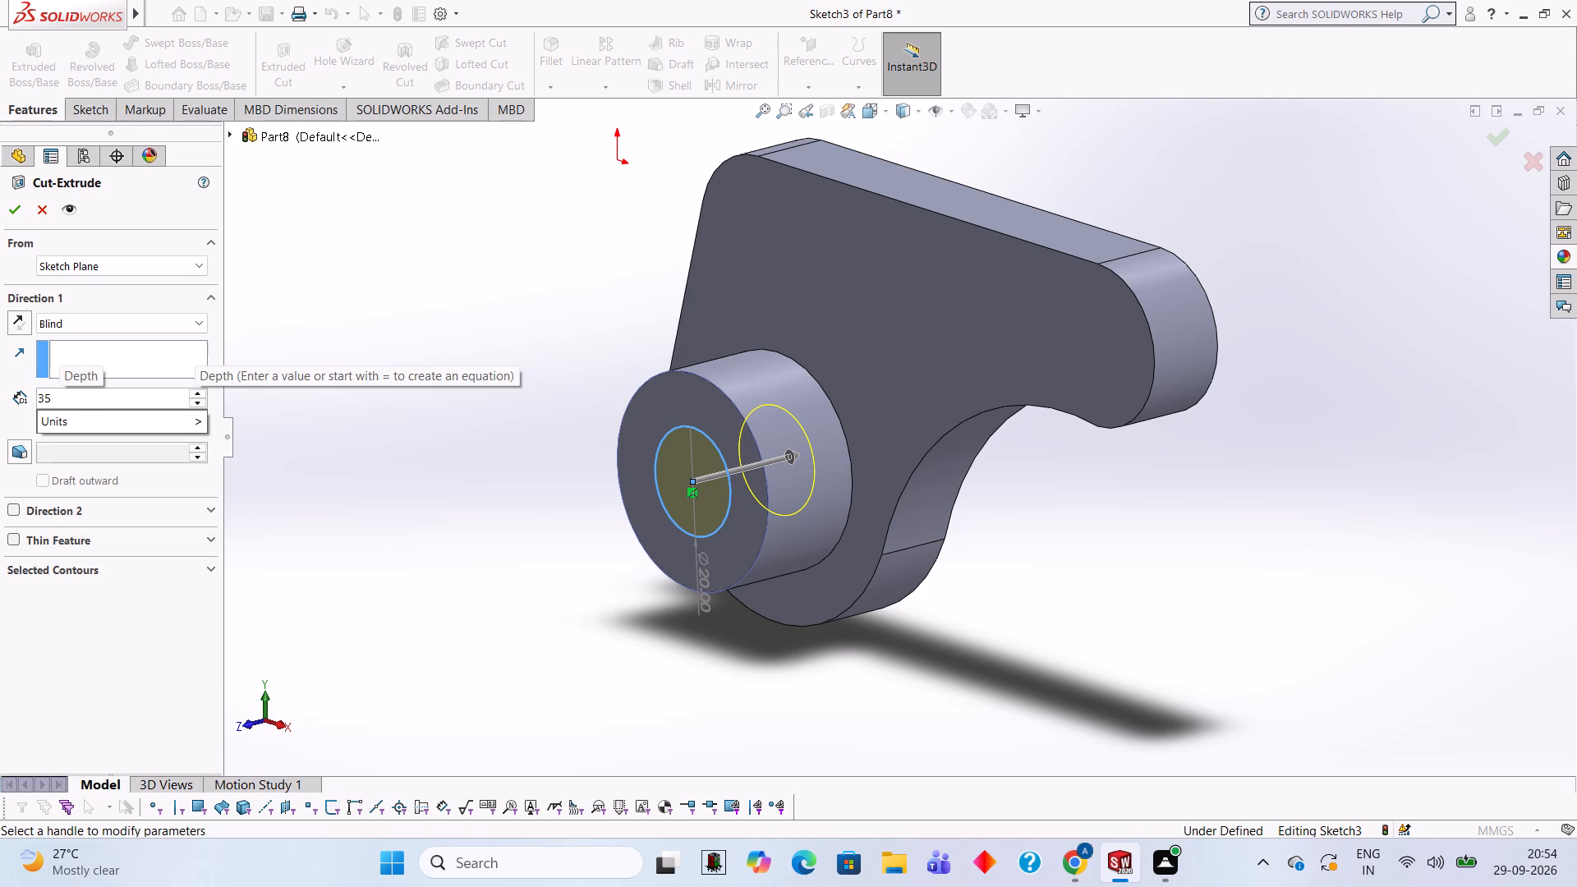
{"action": "key", "text": "Return"}
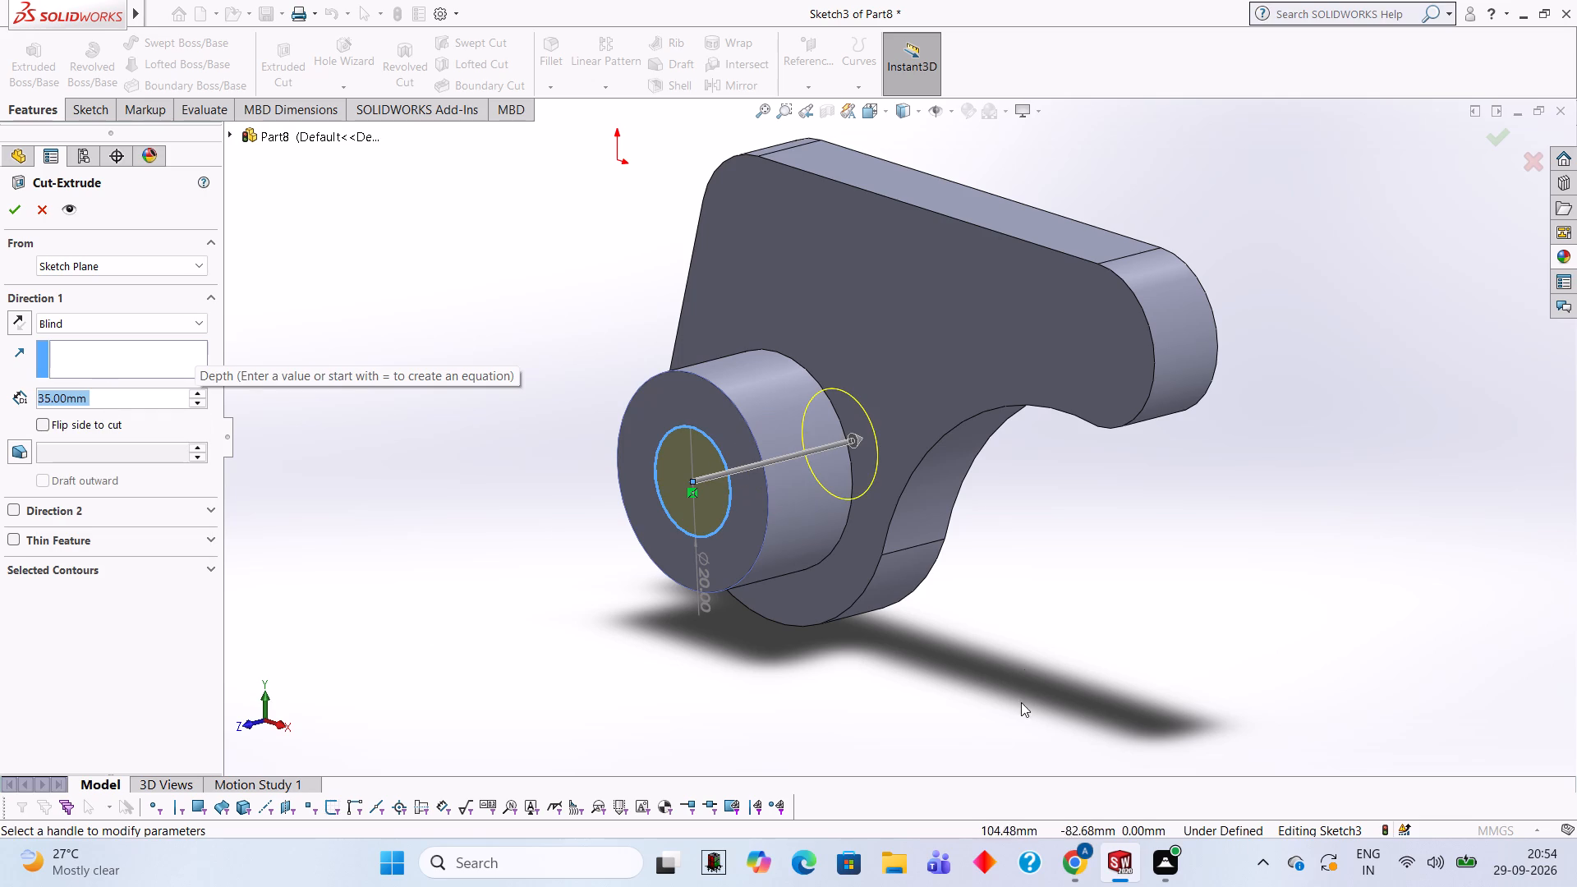
{"action": "middle_click_drag", "start_coordinate": [1145, 535], "coordinate": [1078, 524]}
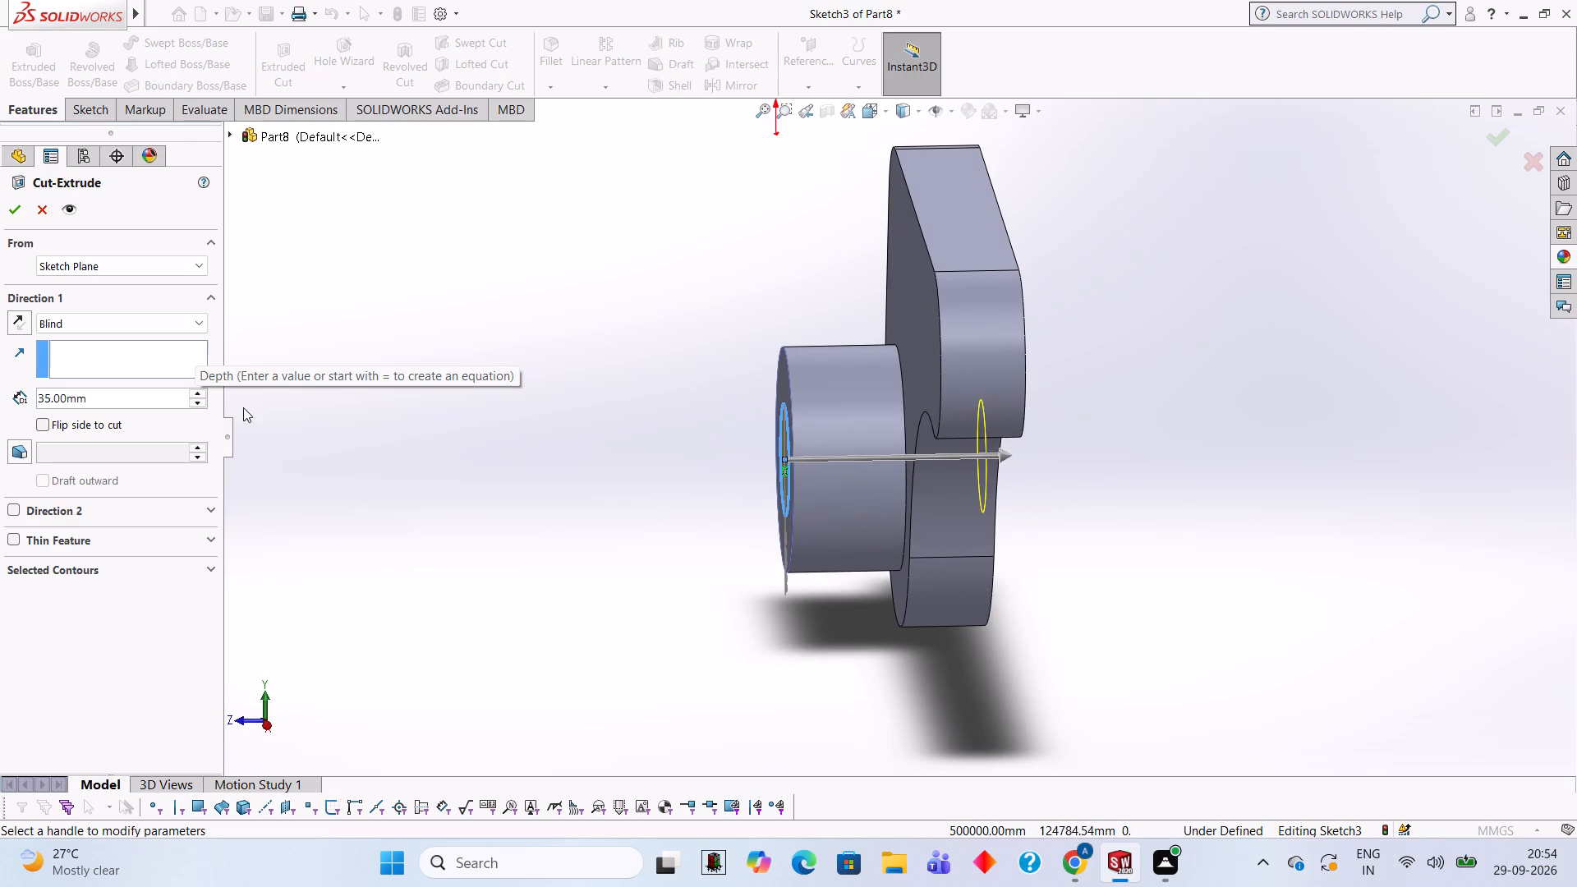
{"action": "left_click", "coordinate": [16, 218]}
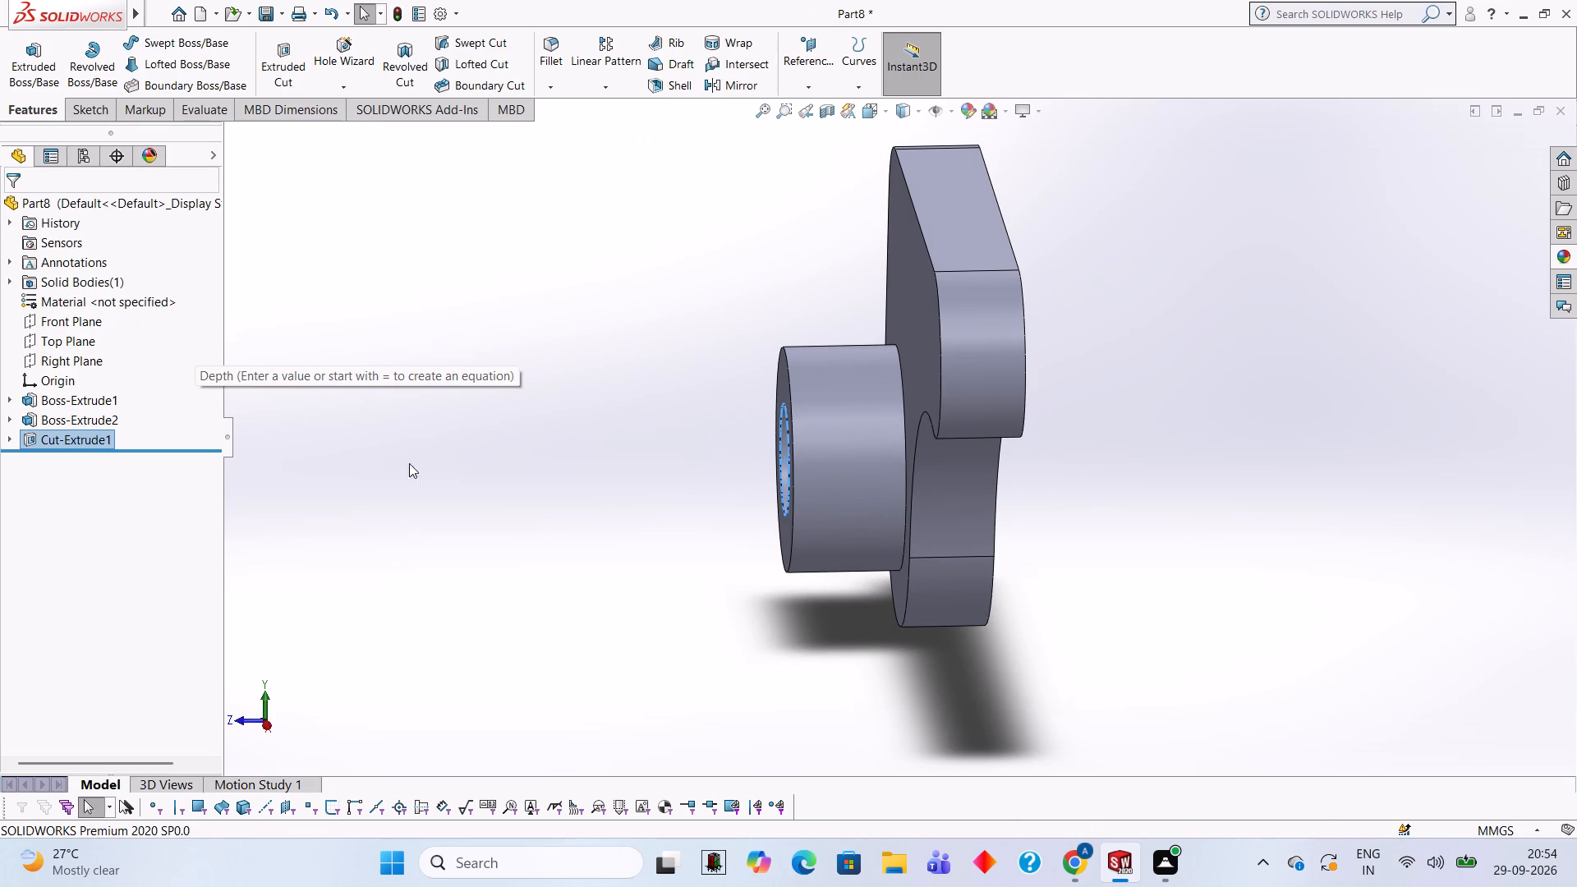
{"action": "left_click", "coordinate": [464, 497]}
Start a sketch on the plate's front face and view it face-on.
{"action": "middle_click_drag", "start_coordinate": [494, 512], "coordinate": [625, 480]}
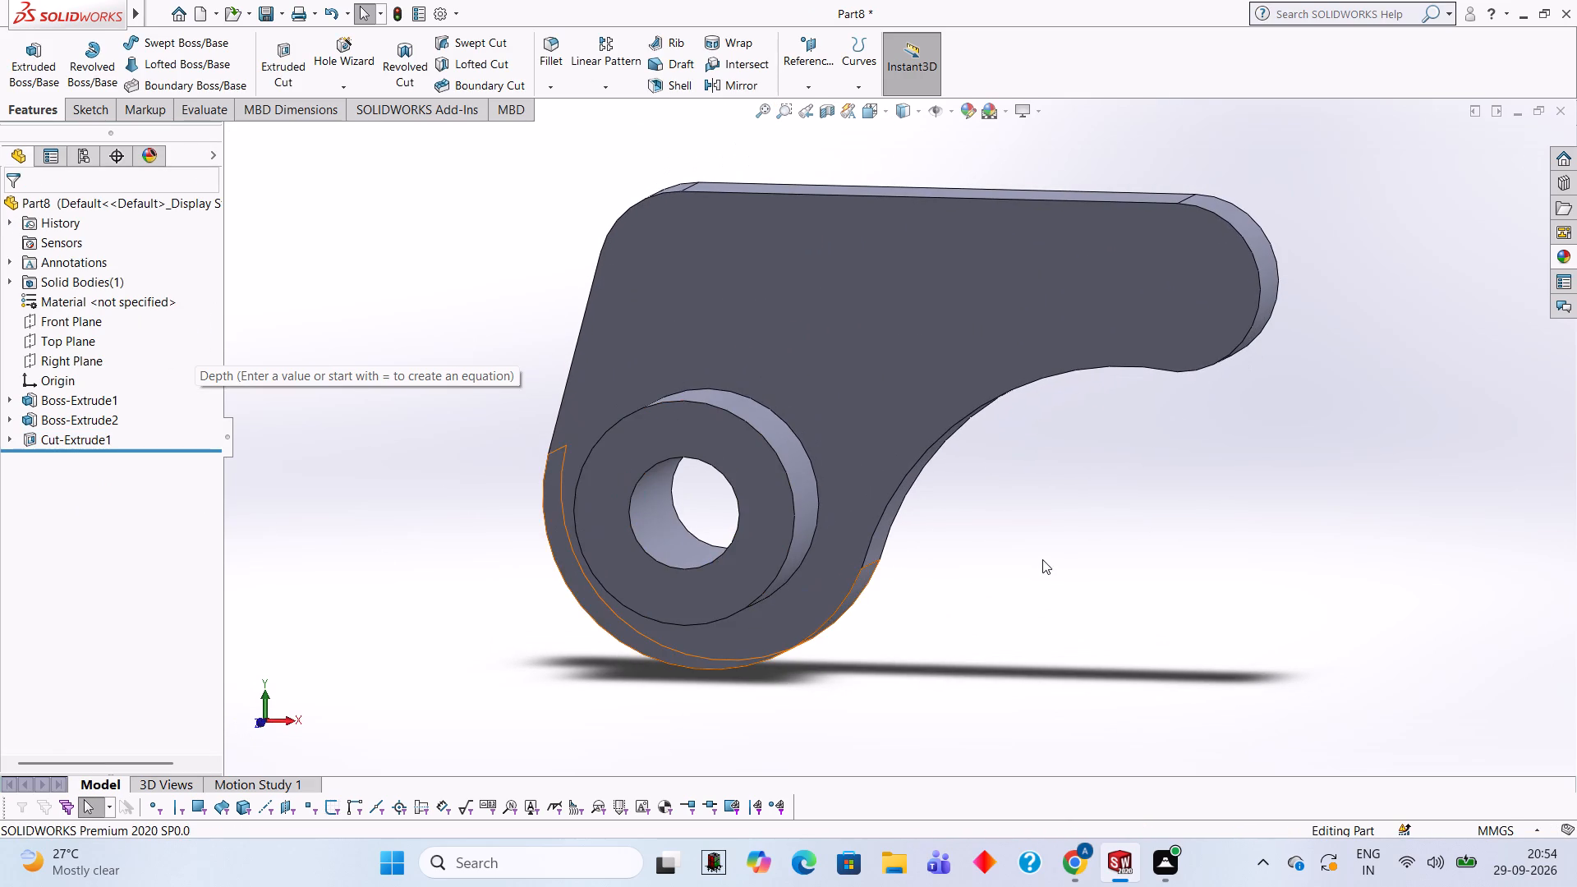
{"action": "scroll", "coordinate": [1041, 559], "scroll_direction": "up", "scroll_amount": 1}
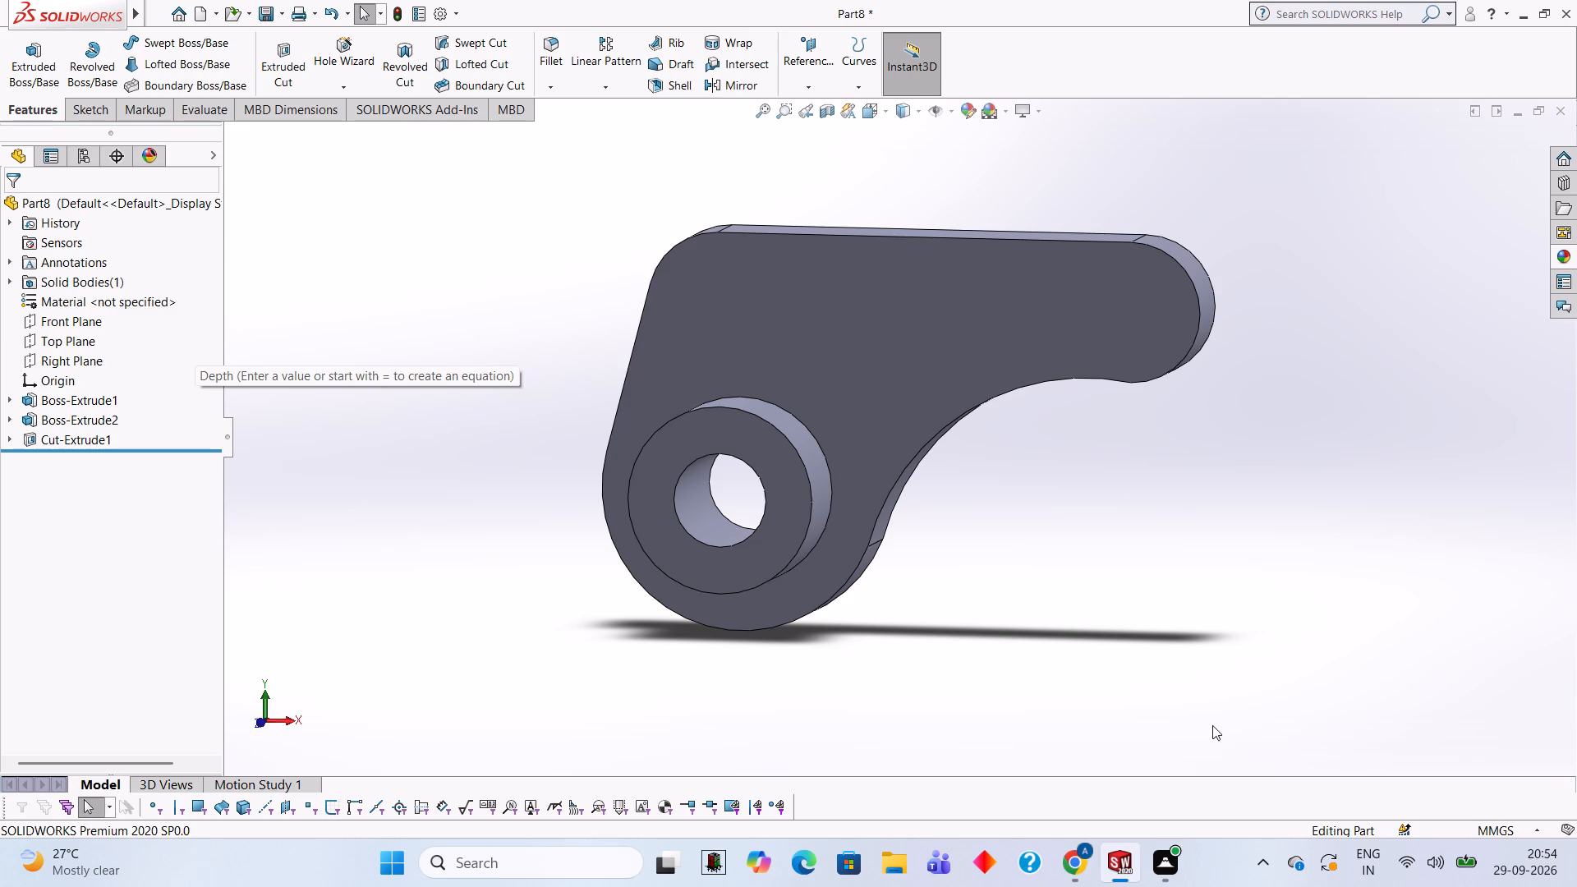
{"action": "middle_click", "coordinate": [1149, 500]}
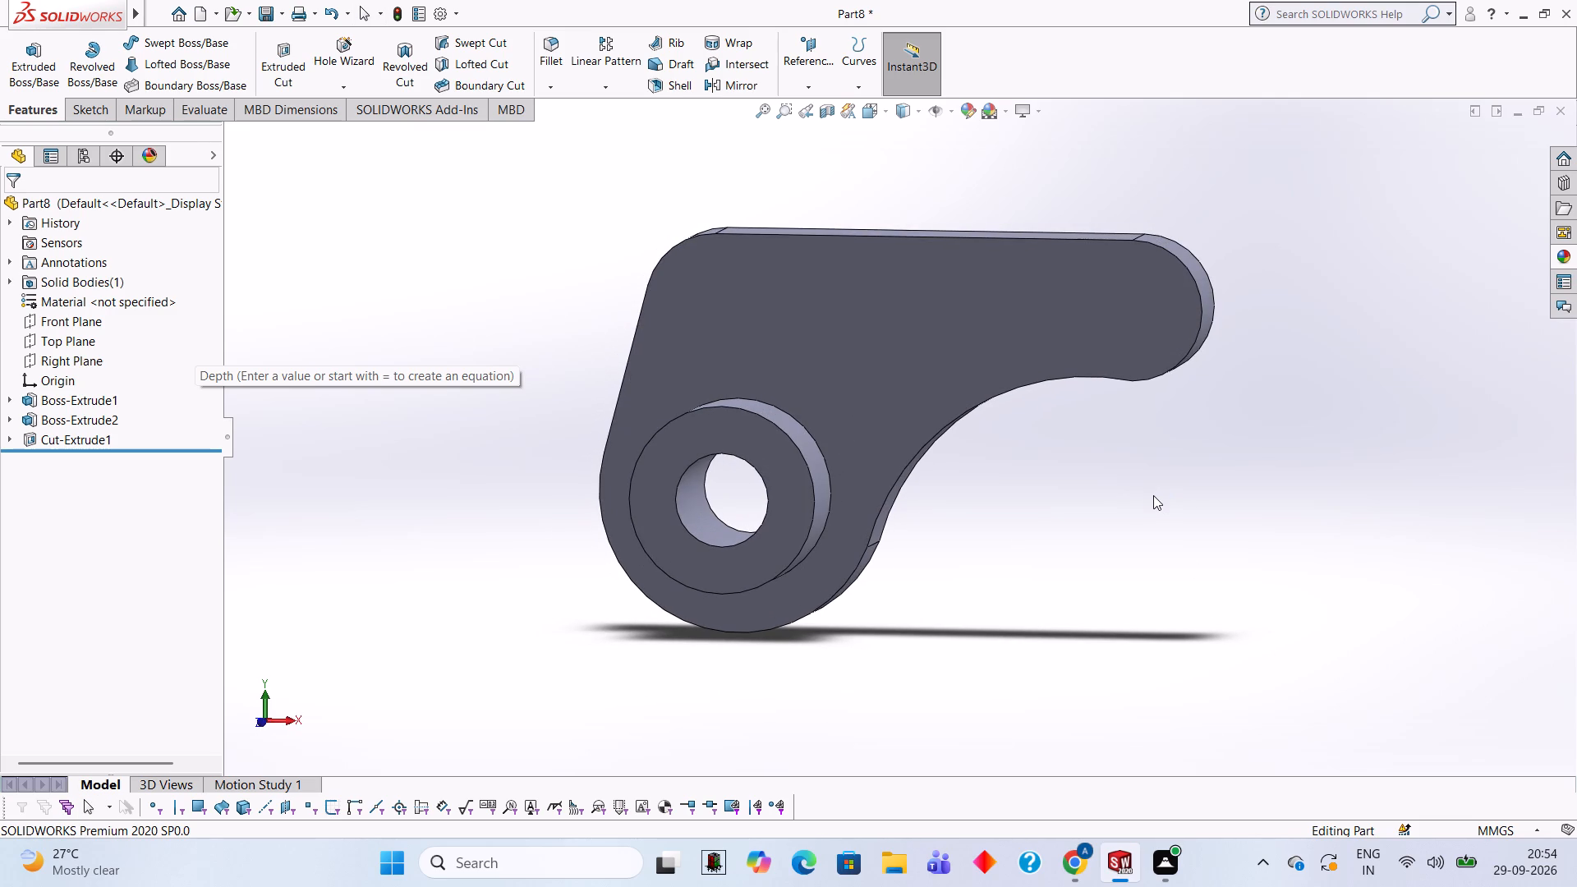
{"action": "middle_click_drag", "start_coordinate": [1124, 531], "coordinate": [1131, 488]}
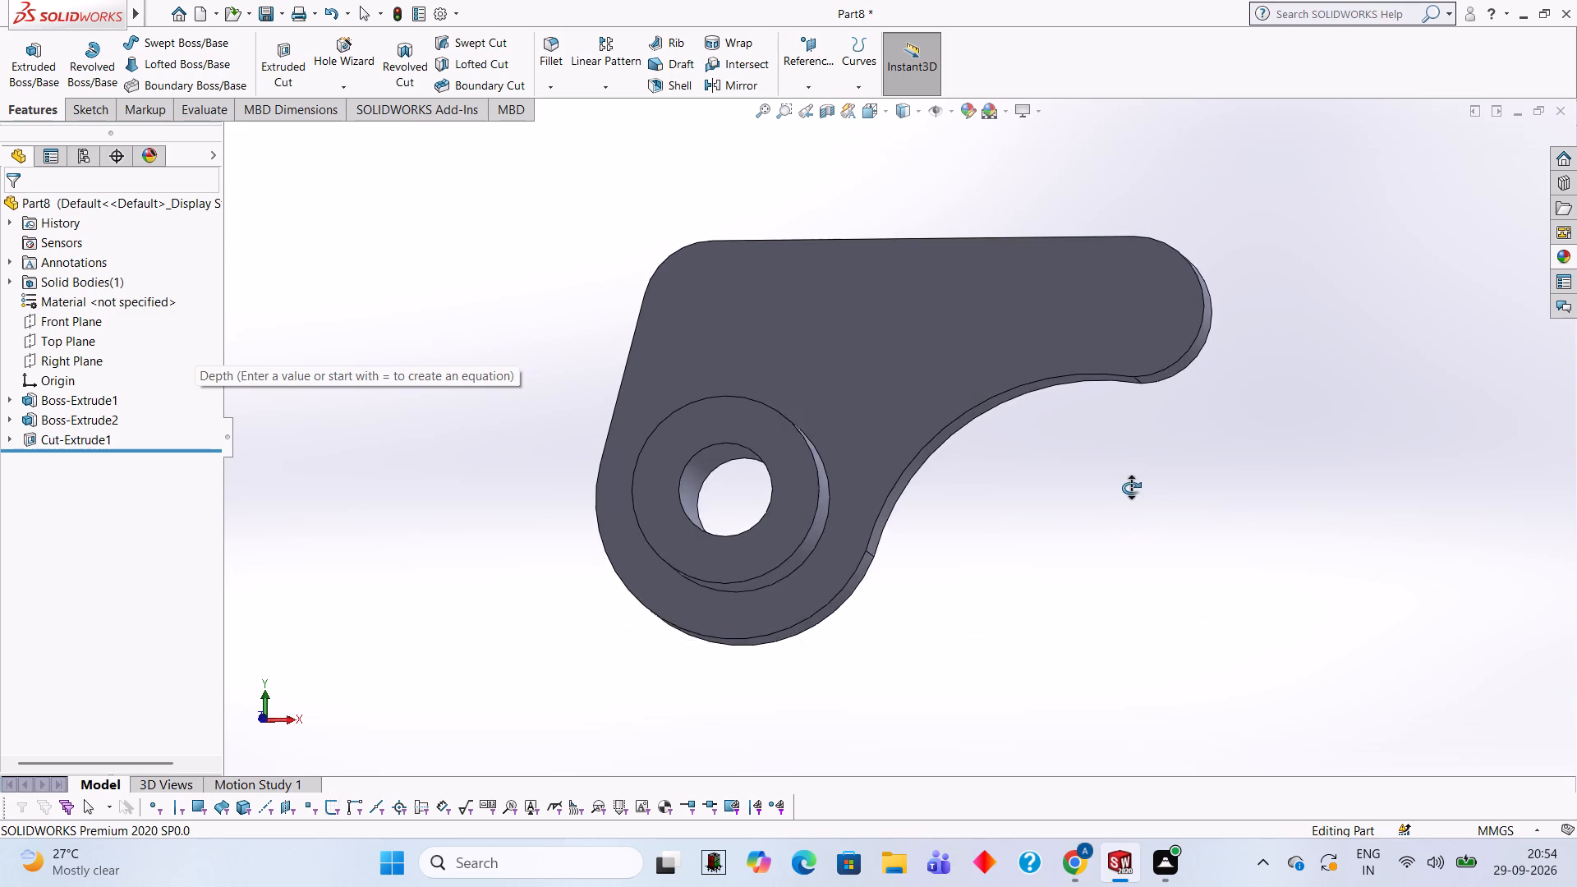
{"action": "middle_click_drag", "start_coordinate": [1131, 488], "coordinate": [1137, 529]}
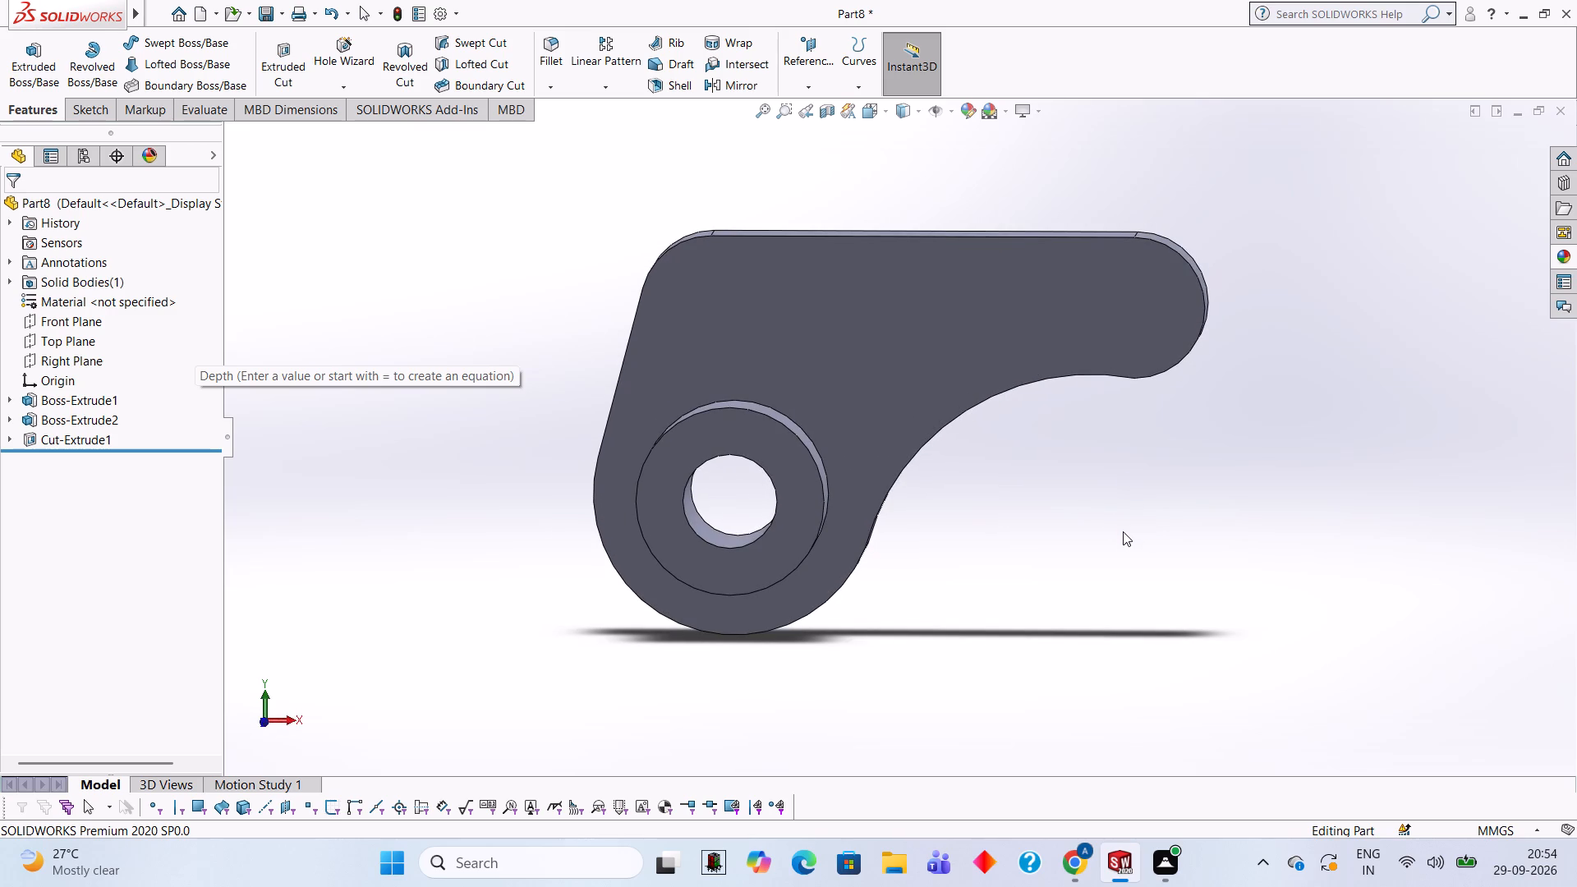
{"action": "left_click", "coordinate": [758, 326]}
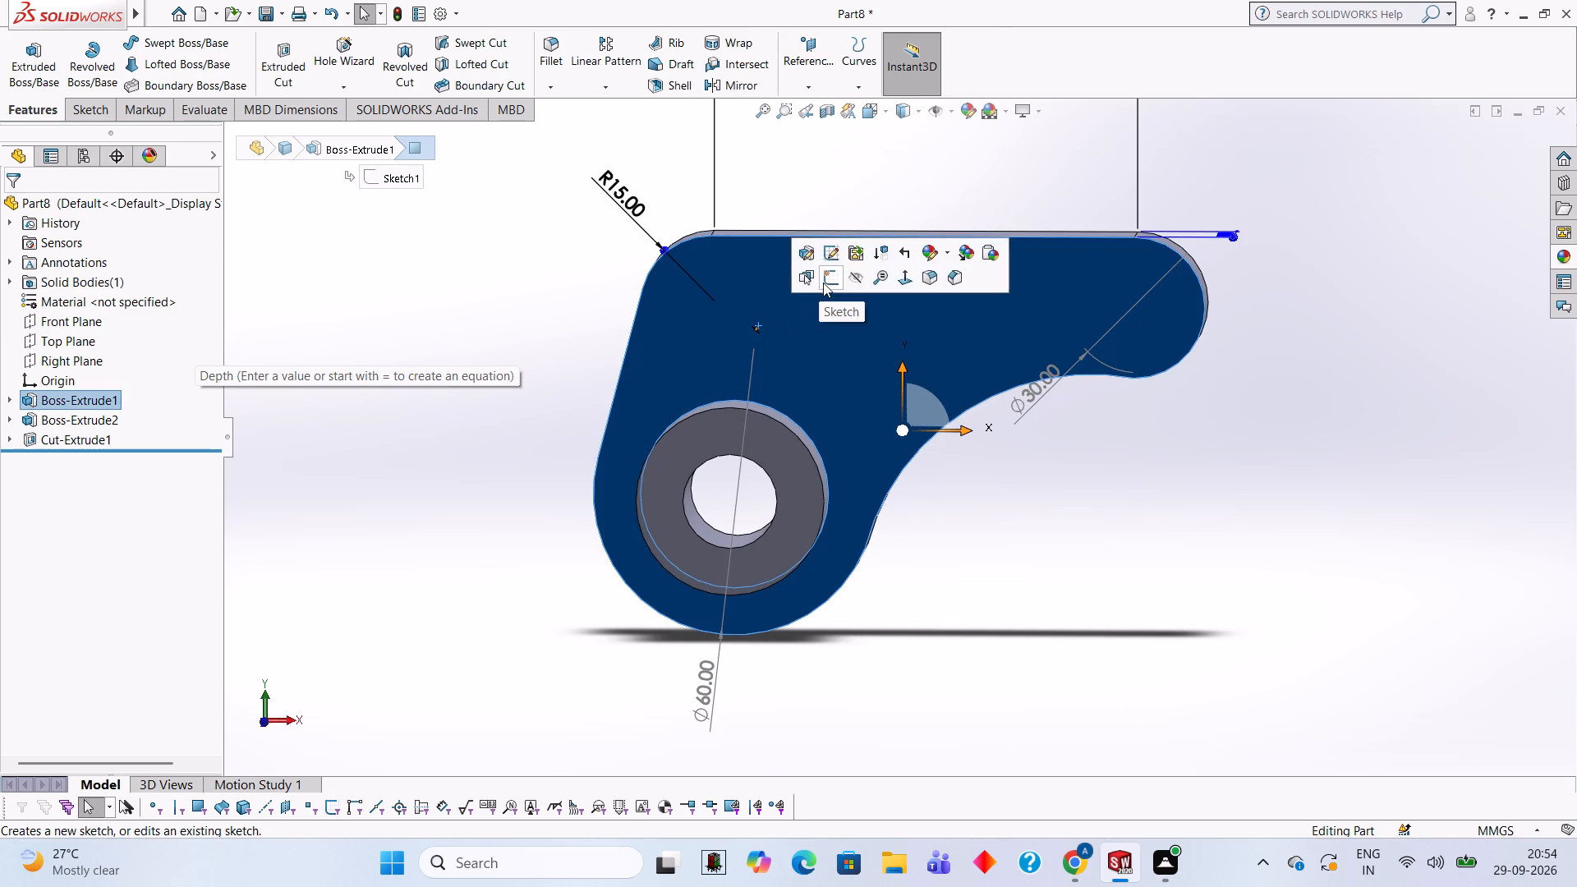
{"action": "left_click", "coordinate": [825, 282]}
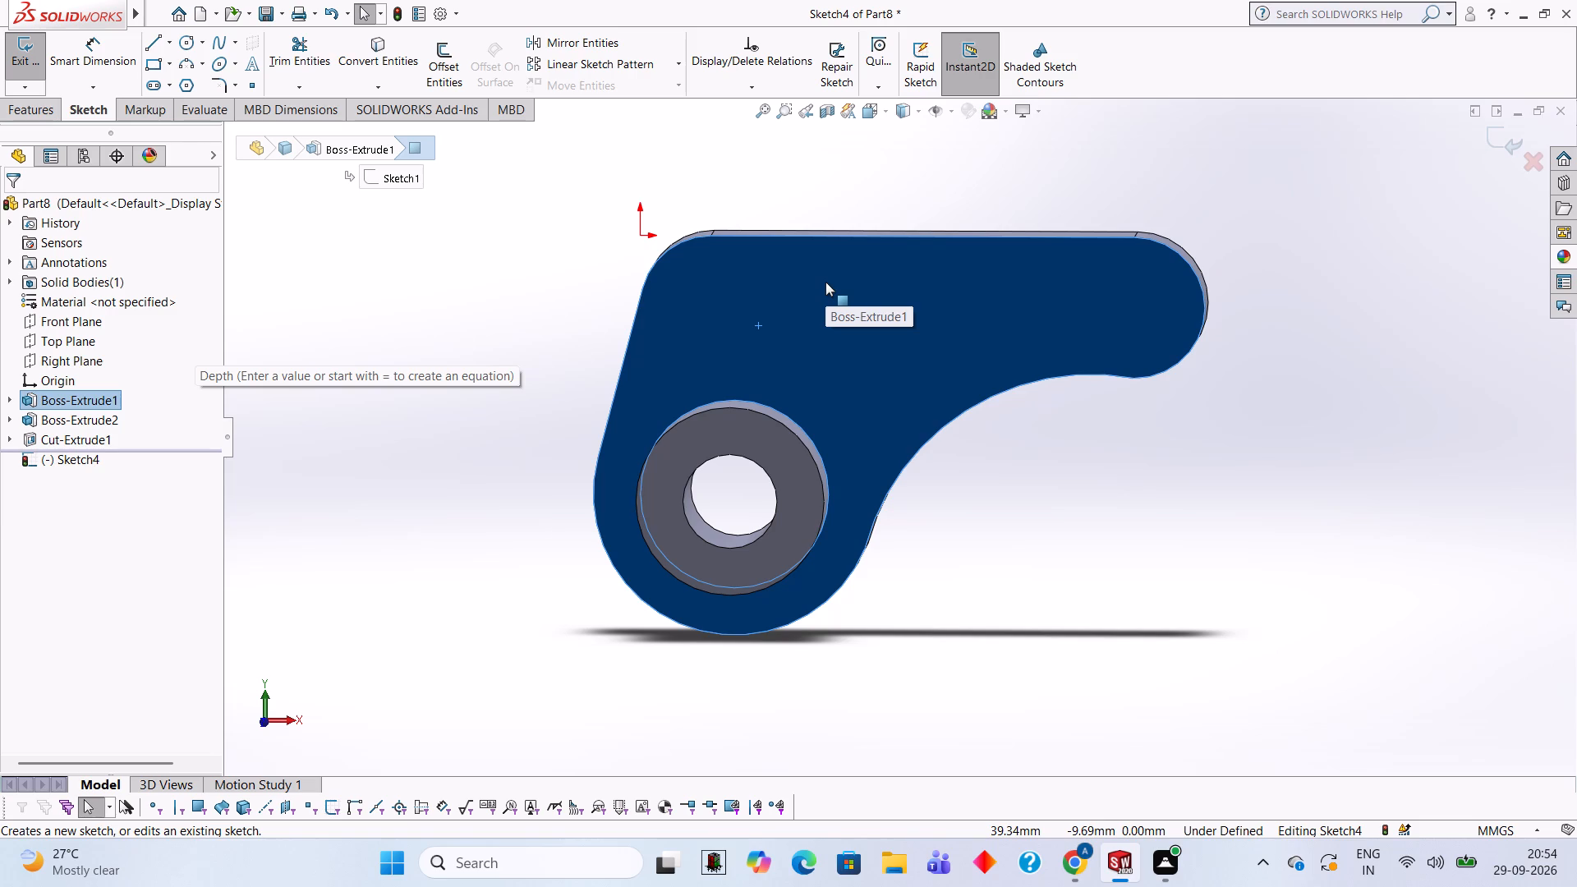
{"action": "key", "text": "ctrl+8"}
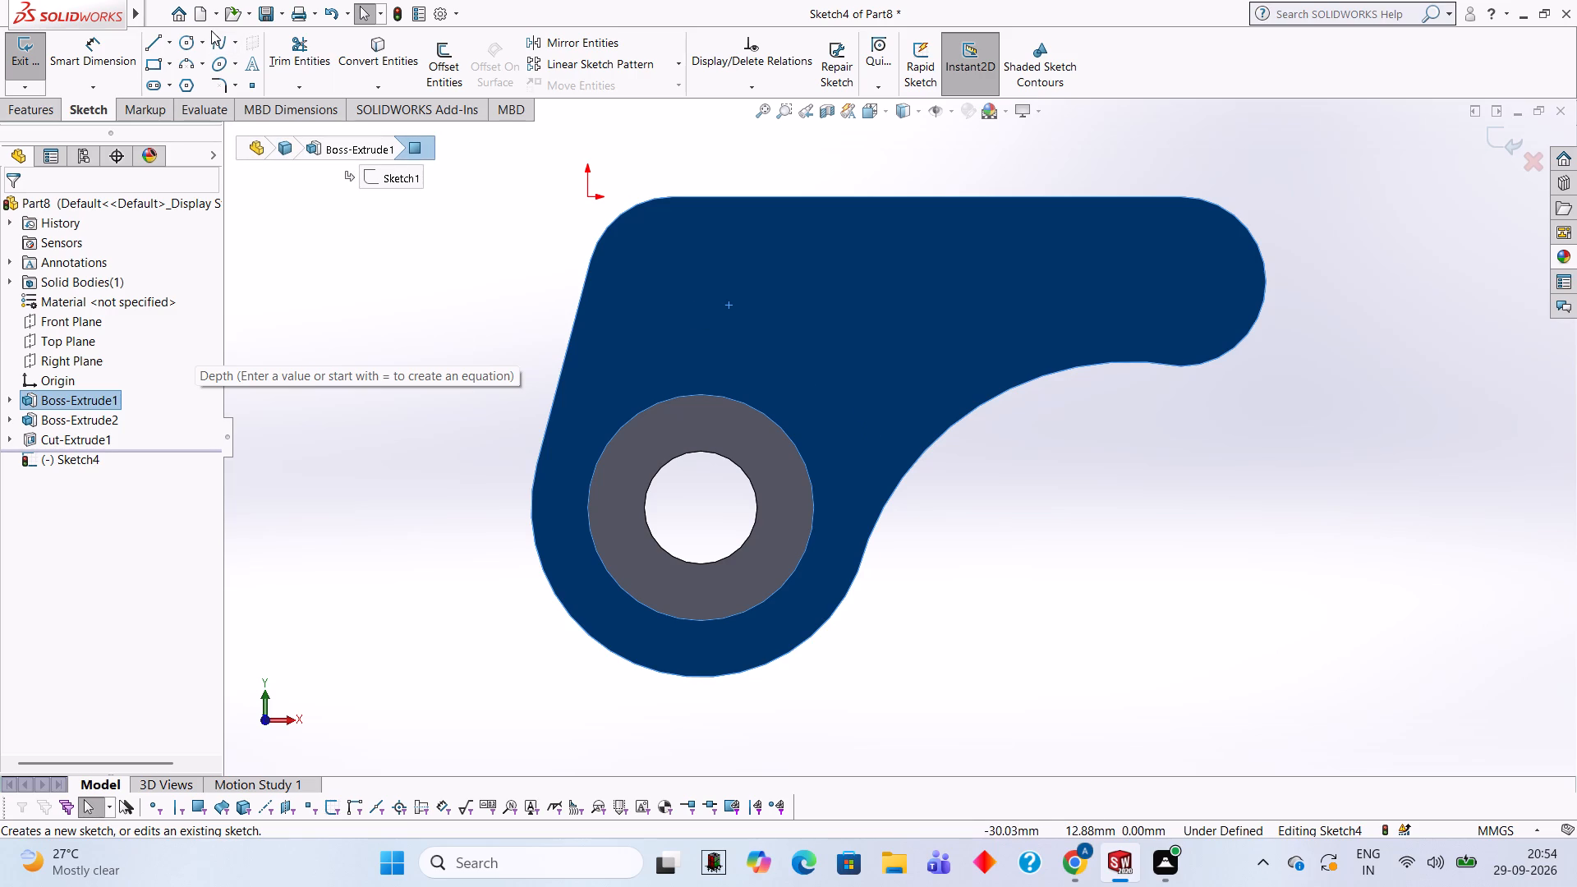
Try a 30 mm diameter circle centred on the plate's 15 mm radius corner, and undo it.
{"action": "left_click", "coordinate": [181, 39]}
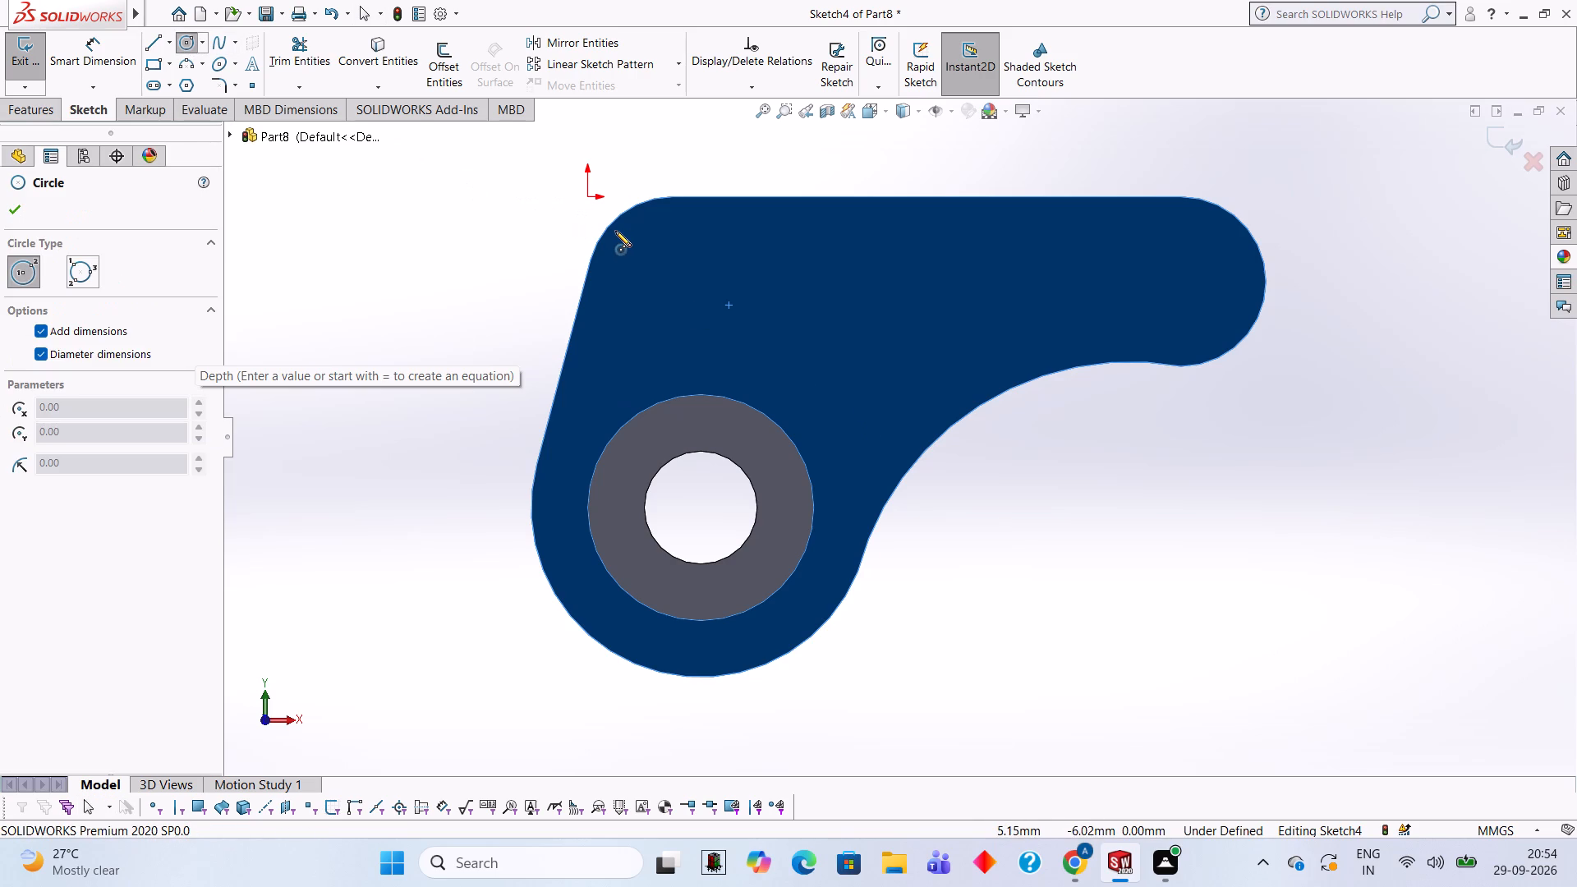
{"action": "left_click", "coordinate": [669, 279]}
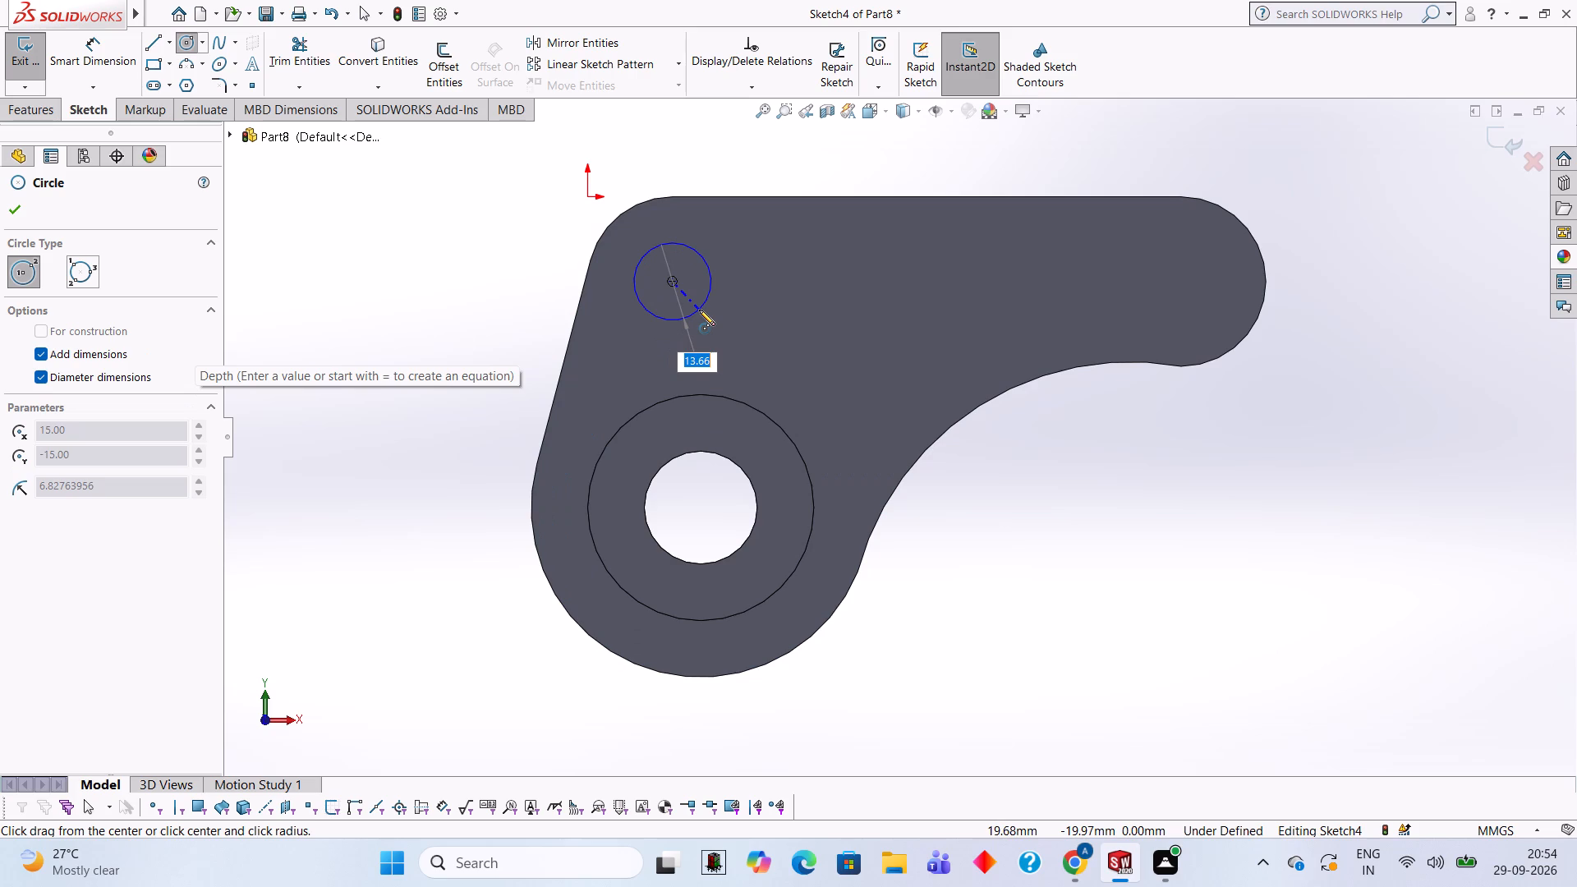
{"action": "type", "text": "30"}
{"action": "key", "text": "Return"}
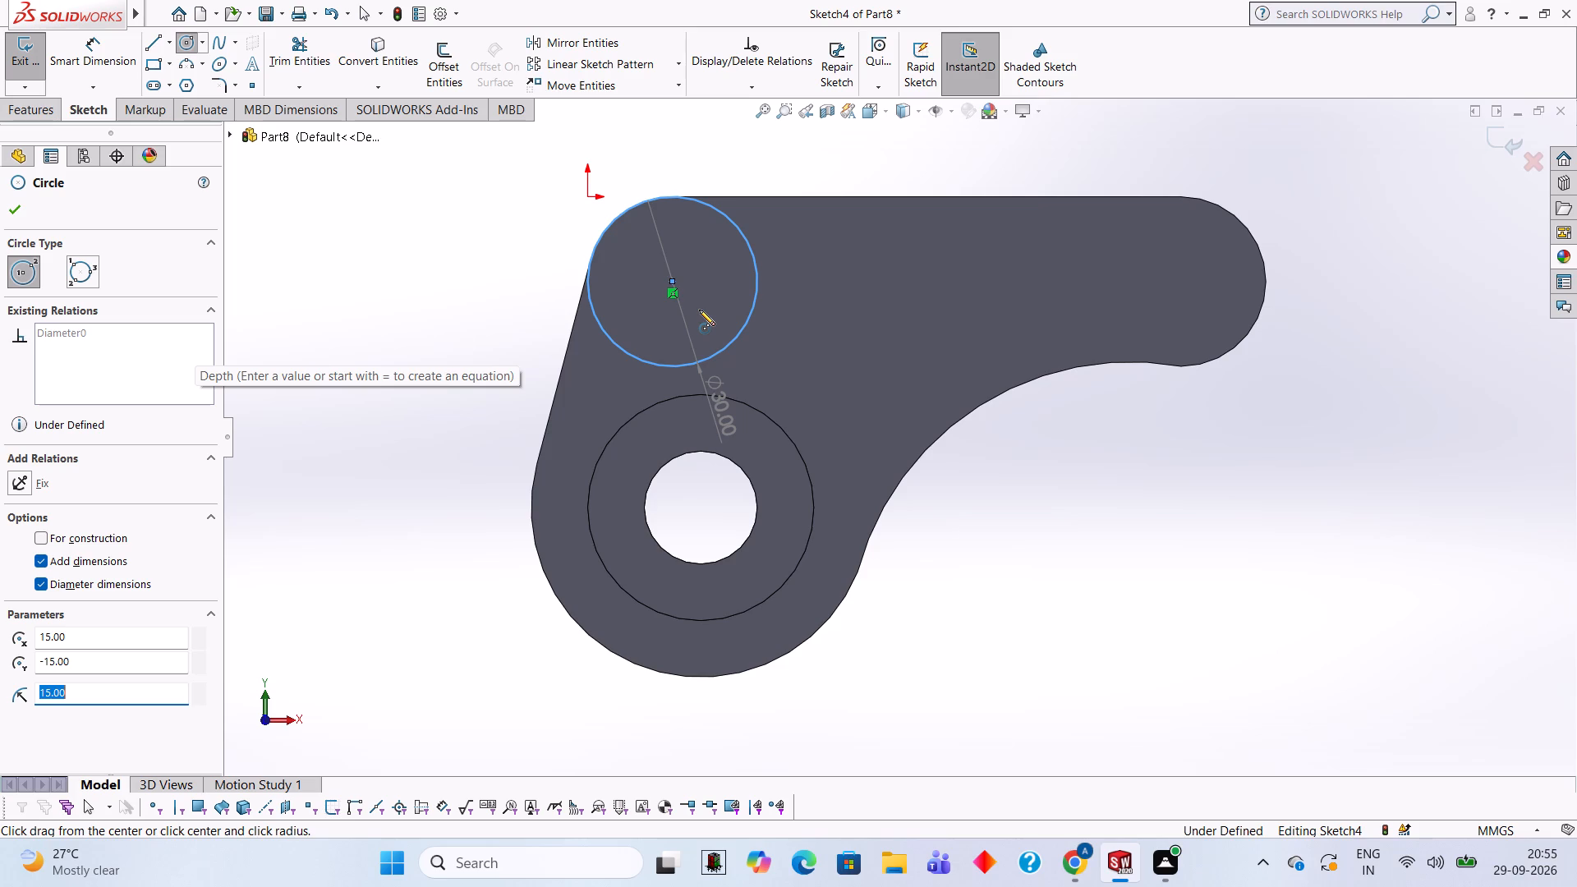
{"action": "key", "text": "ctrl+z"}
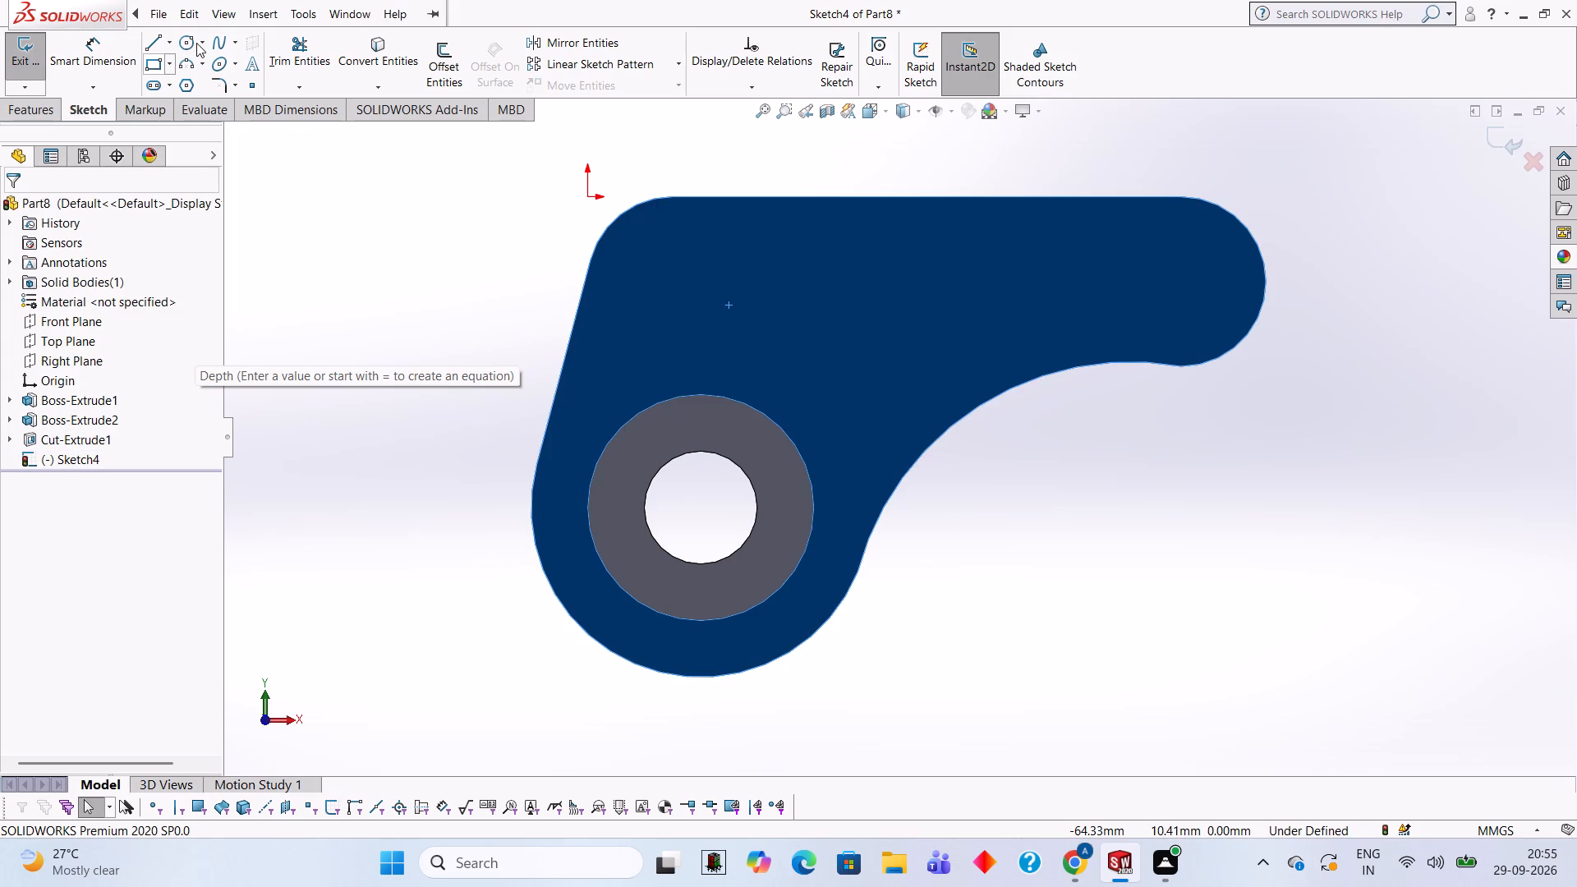
Sketch a 15 mm diameter circle concentric with the plate's 15 mm radius corner.
{"action": "left_click", "coordinate": [182, 35]}
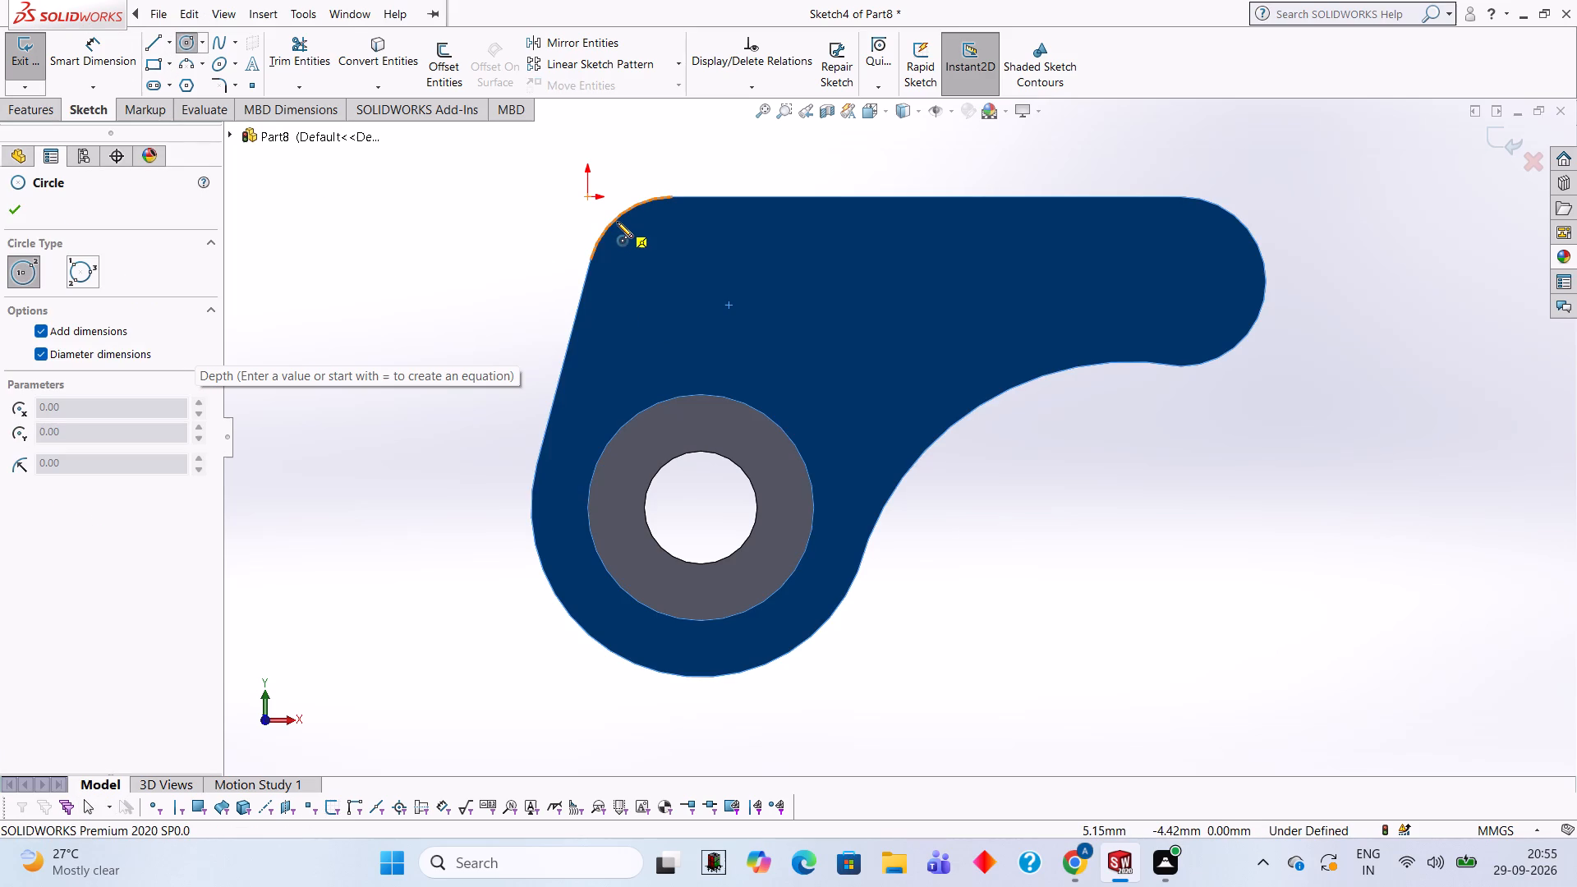
{"action": "left_click", "coordinate": [674, 281]}
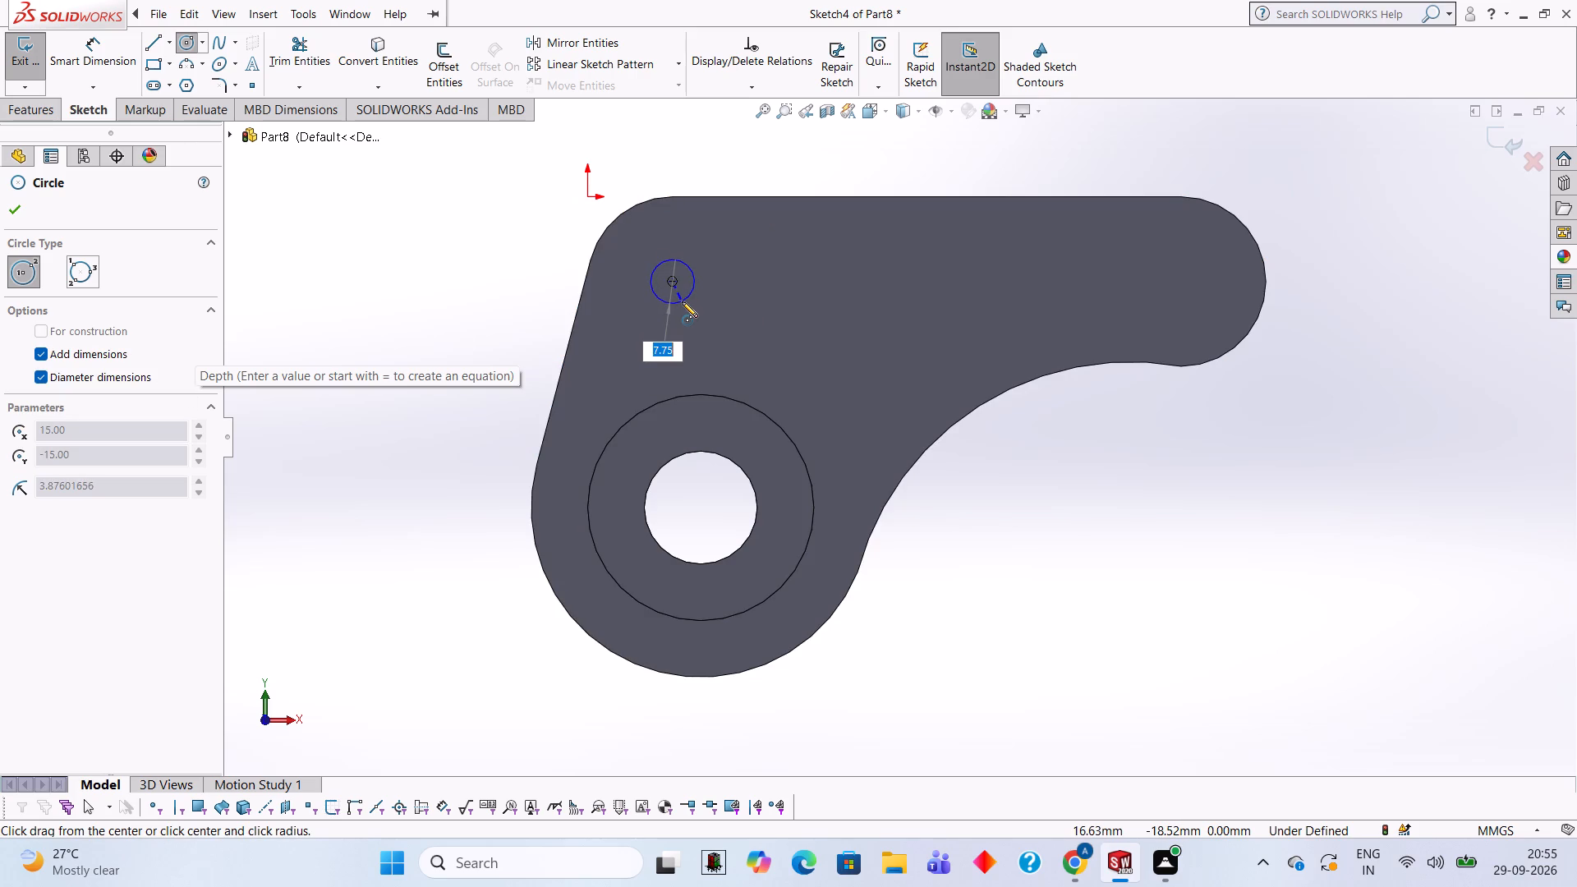
{"action": "type", "text": "15"}
{"action": "key", "text": "Return"}
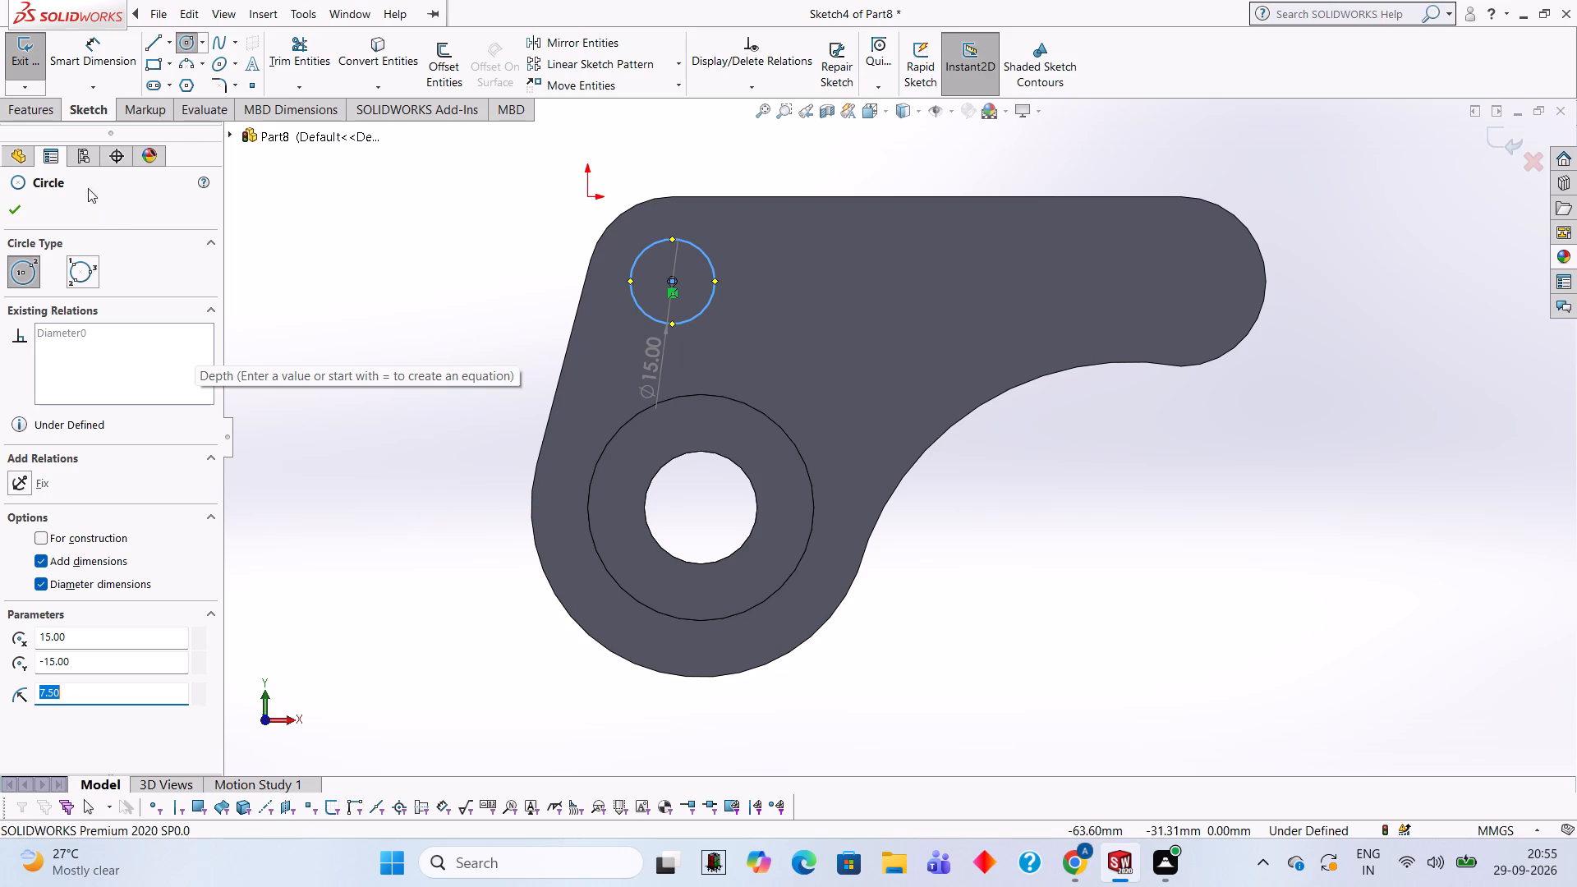
Cut the 15 mm circle through the plate with a blind Extruded Cut 15 mm deep from the sketch plane.
{"action": "left_click", "coordinate": [33, 112]}
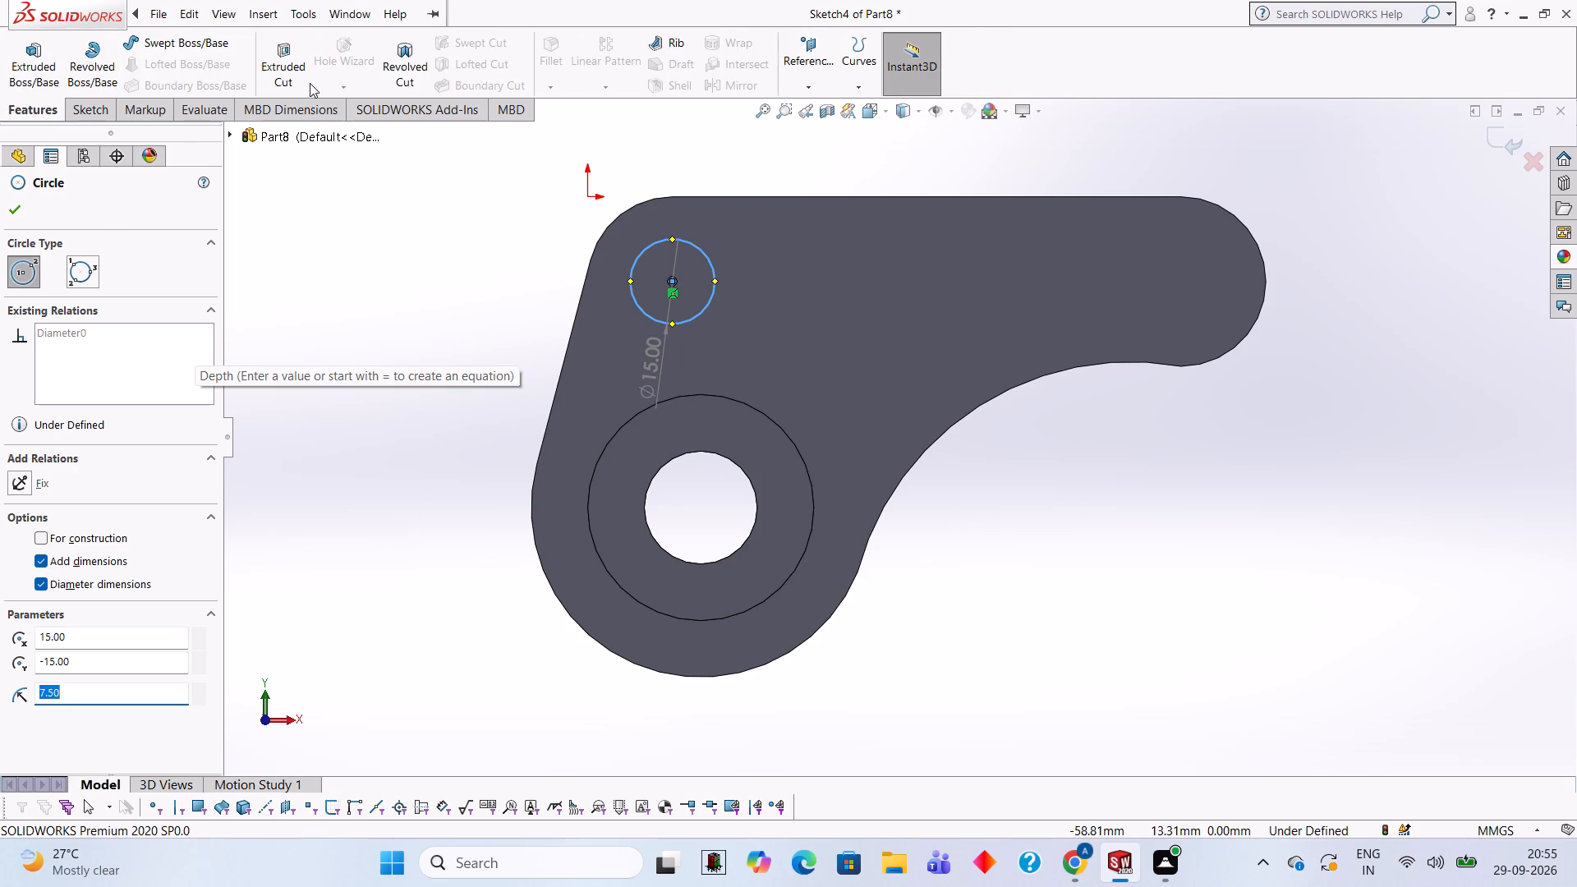
{"action": "left_click", "coordinate": [300, 79]}
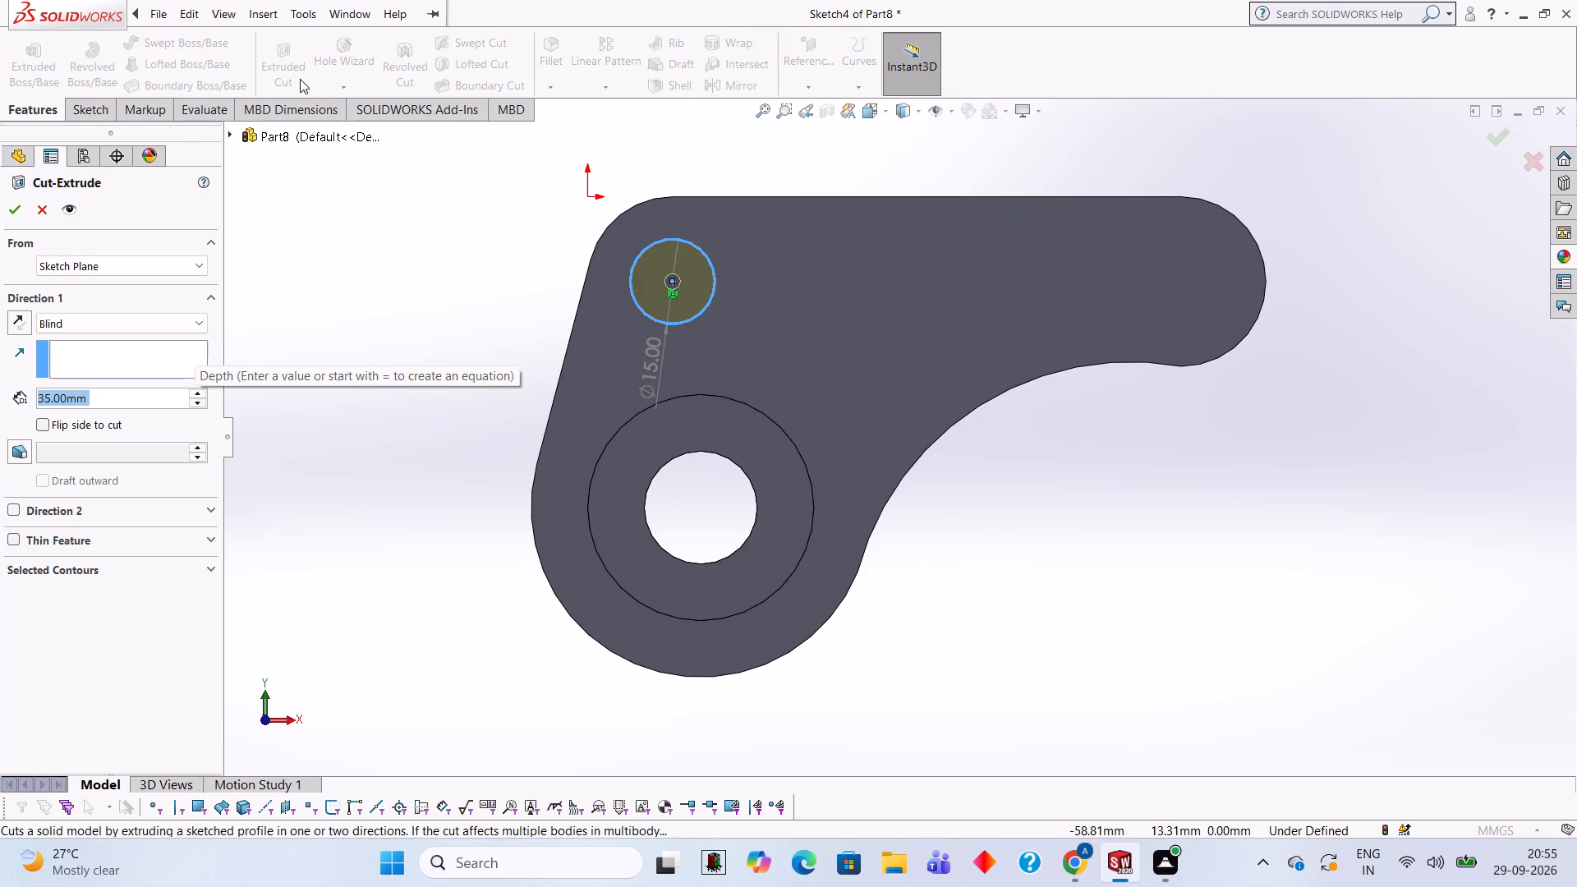
{"action": "middle_click_drag", "start_coordinate": [1202, 457], "coordinate": [1115, 494]}
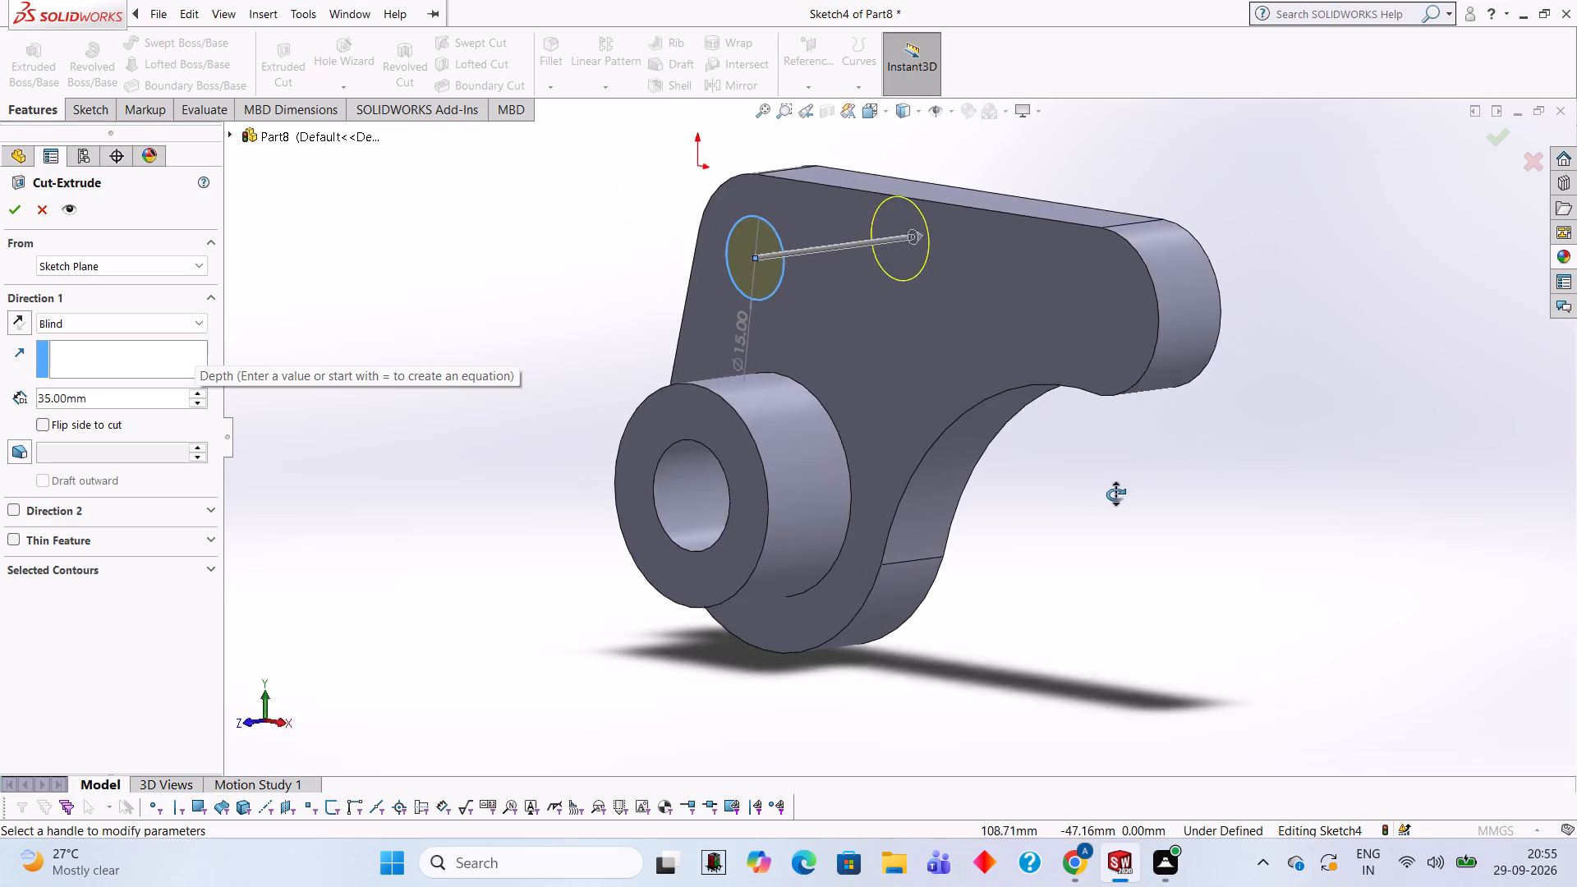
{"action": "middle_click_drag", "start_coordinate": [1115, 494], "coordinate": [1056, 535]}
{"action": "left_click", "coordinate": [174, 392]}
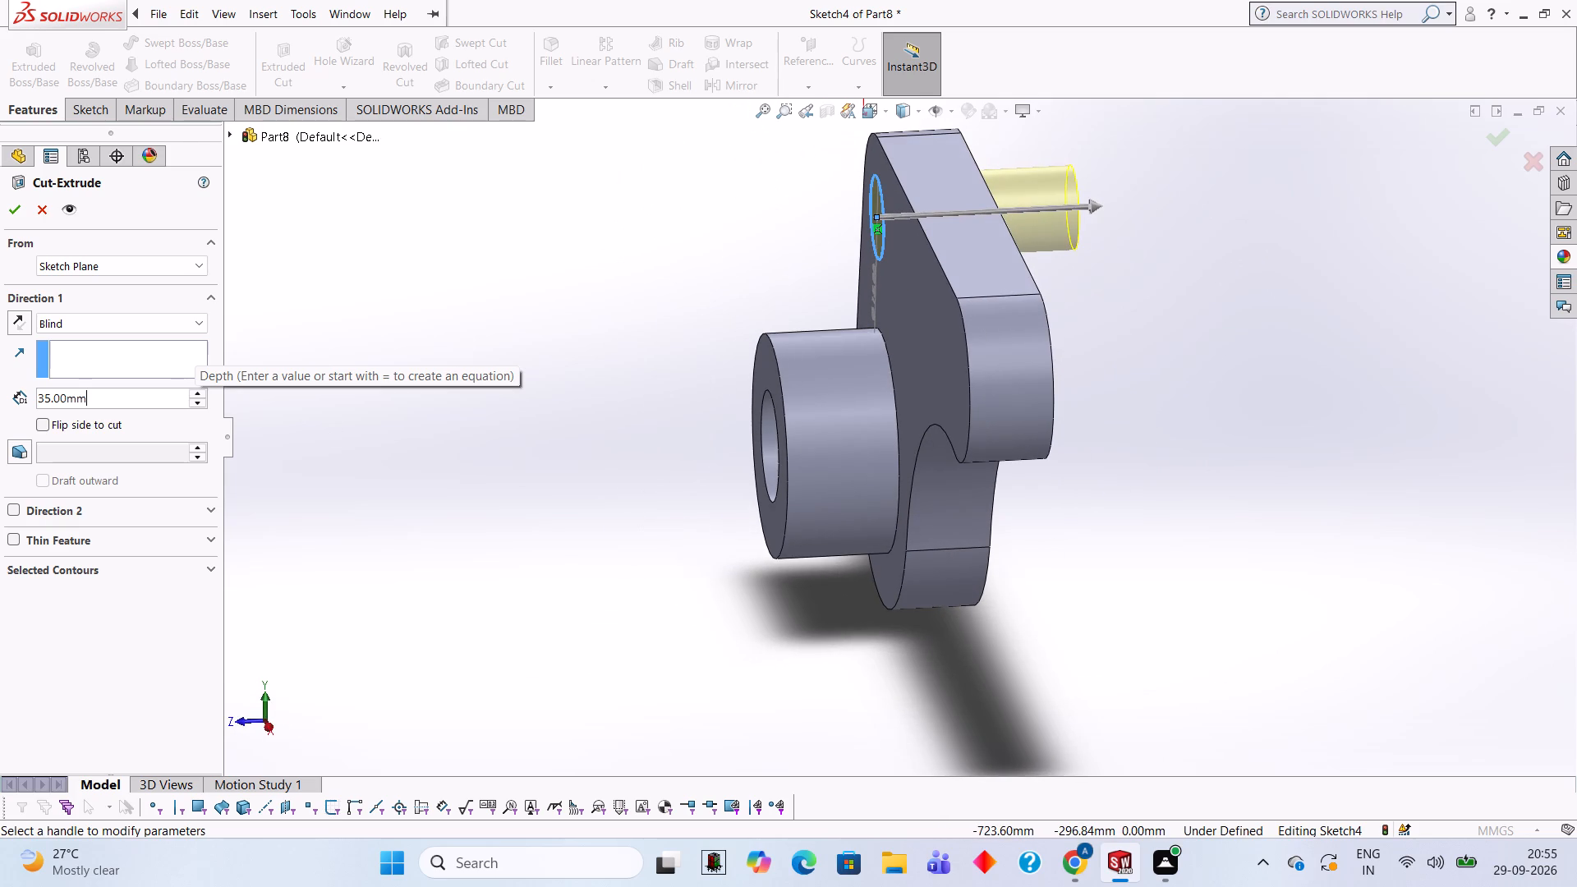
{"action": "key", "text": "BackSpace"}
{"action": "key", "text": "BackSpace"}
{"action": "key", "text": "BackSpace"}
{"action": "key", "text": "BackSpace"}
{"action": "key", "text": "BackSpace"}
{"action": "key", "text": "BackSpace"}
{"action": "key", "text": "BackSpace"}
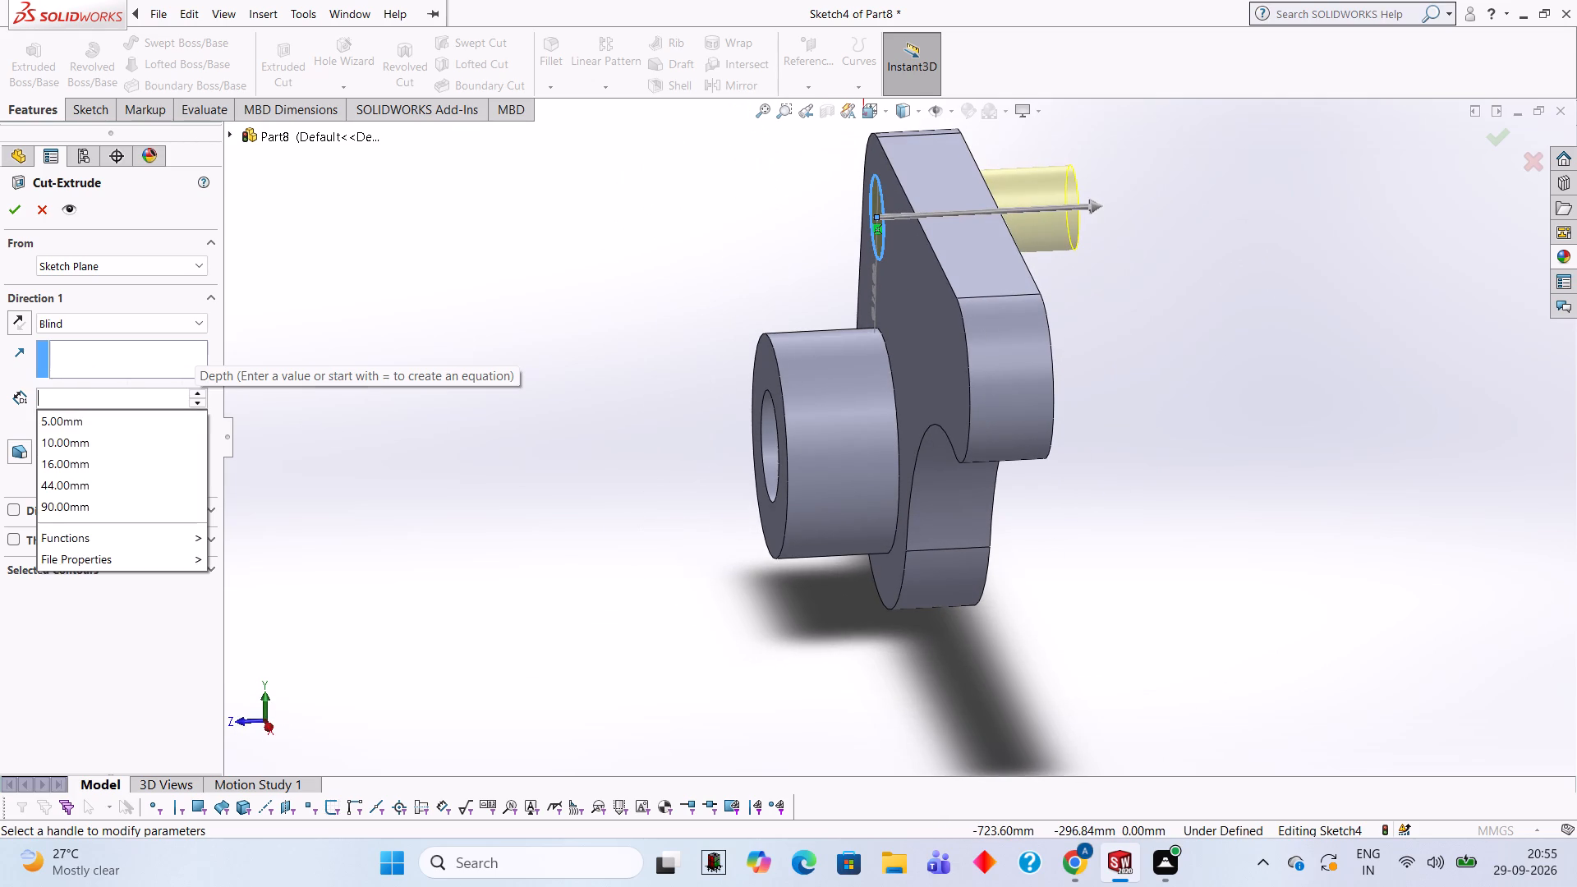
{"action": "type", "text": "15"}
{"action": "key", "text": "Return"}
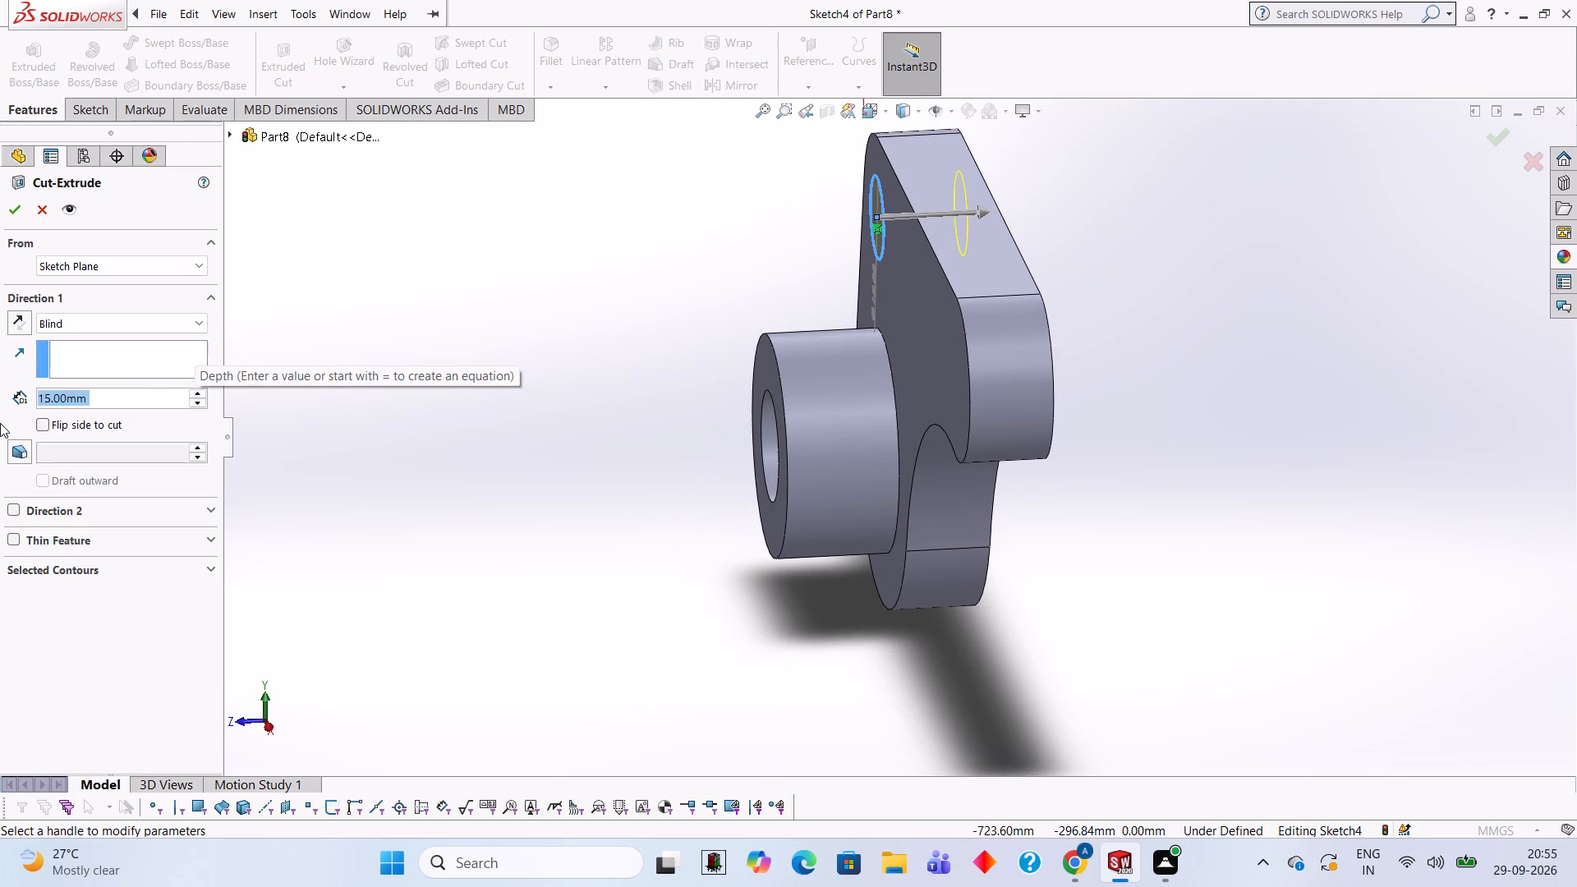
{"action": "left_click", "coordinate": [16, 205]}
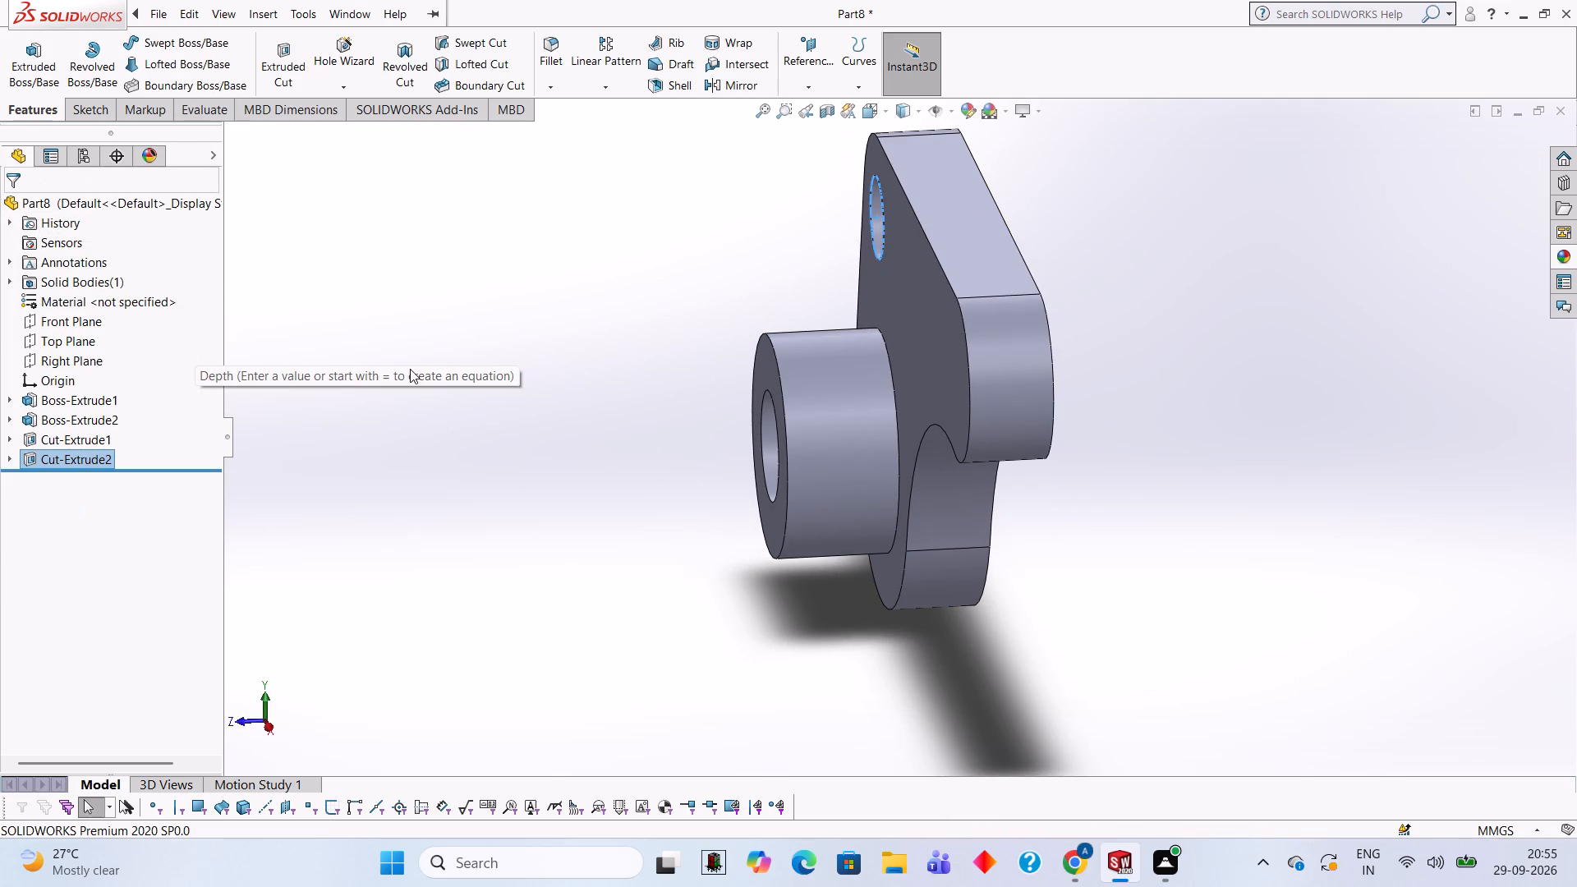
{"action": "left_click", "coordinate": [582, 283]}
Start a sketch on the plate's front face and draw a 90 mm horizontal line from the 15 mm hole's centre to the arm's rounded end centre.
{"action": "middle_click_drag", "start_coordinate": [654, 335], "coordinate": [733, 329]}
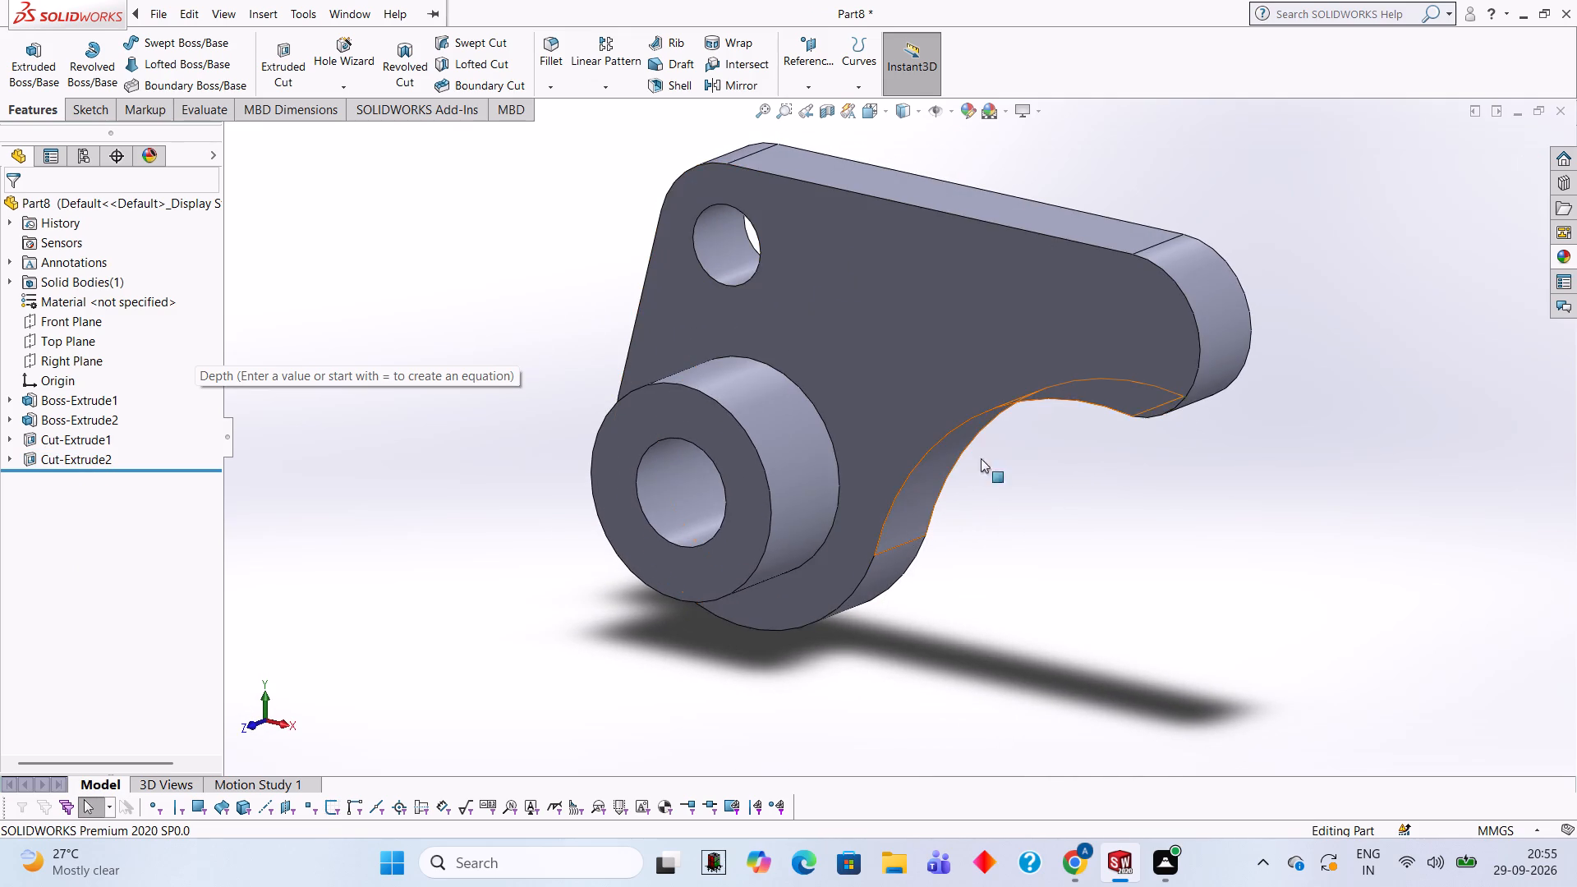
{"action": "middle_click_drag", "start_coordinate": [1139, 503], "coordinate": [1184, 450]}
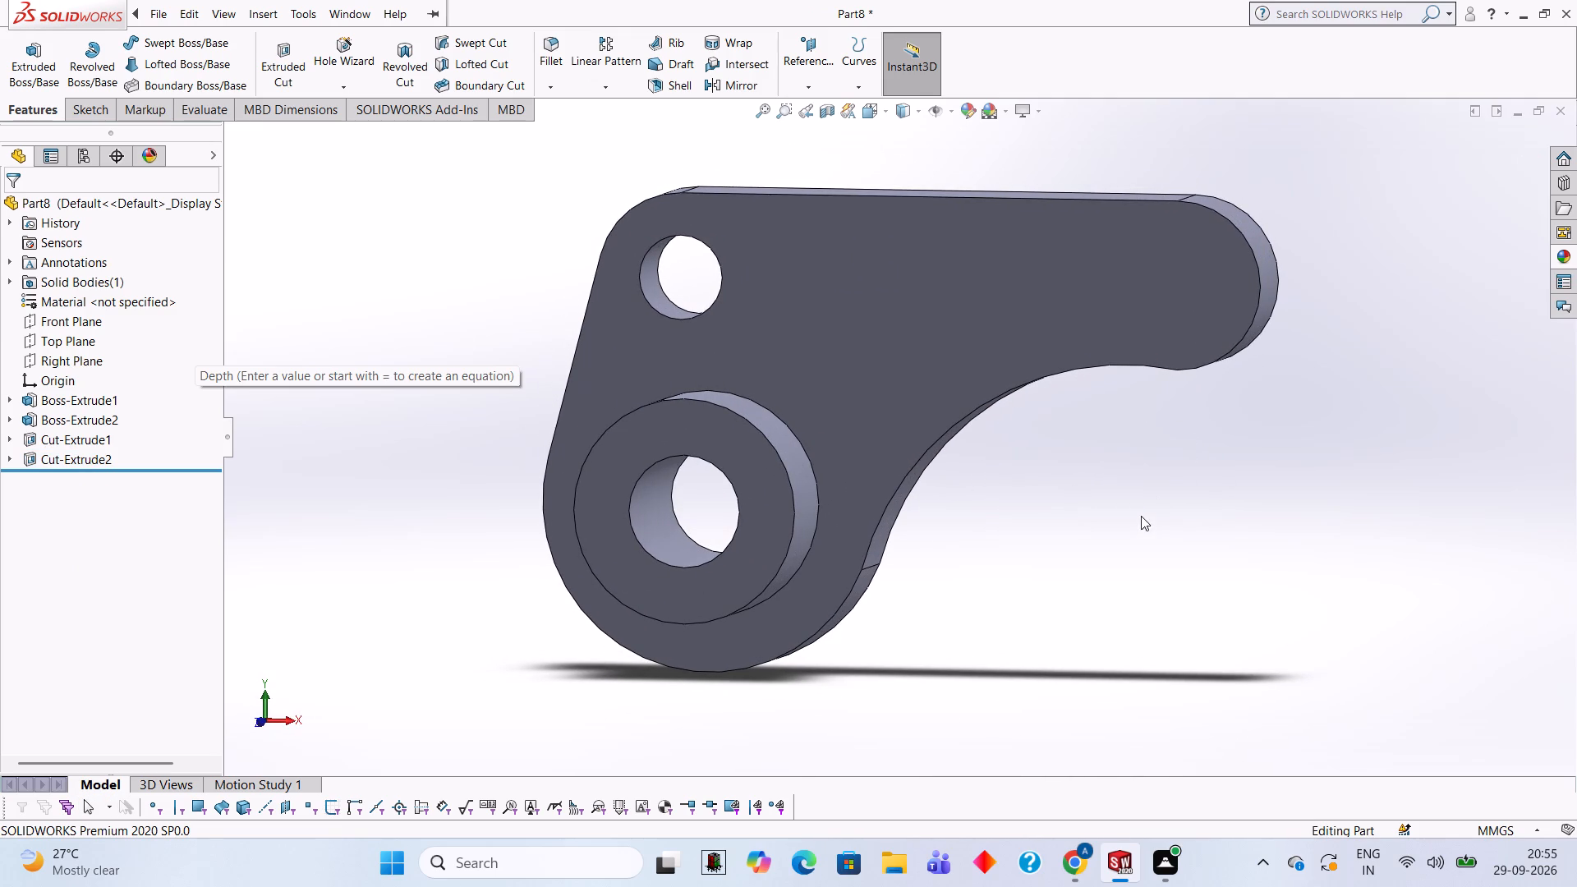
{"action": "middle_click_drag", "start_coordinate": [1172, 525], "coordinate": [1186, 517]}
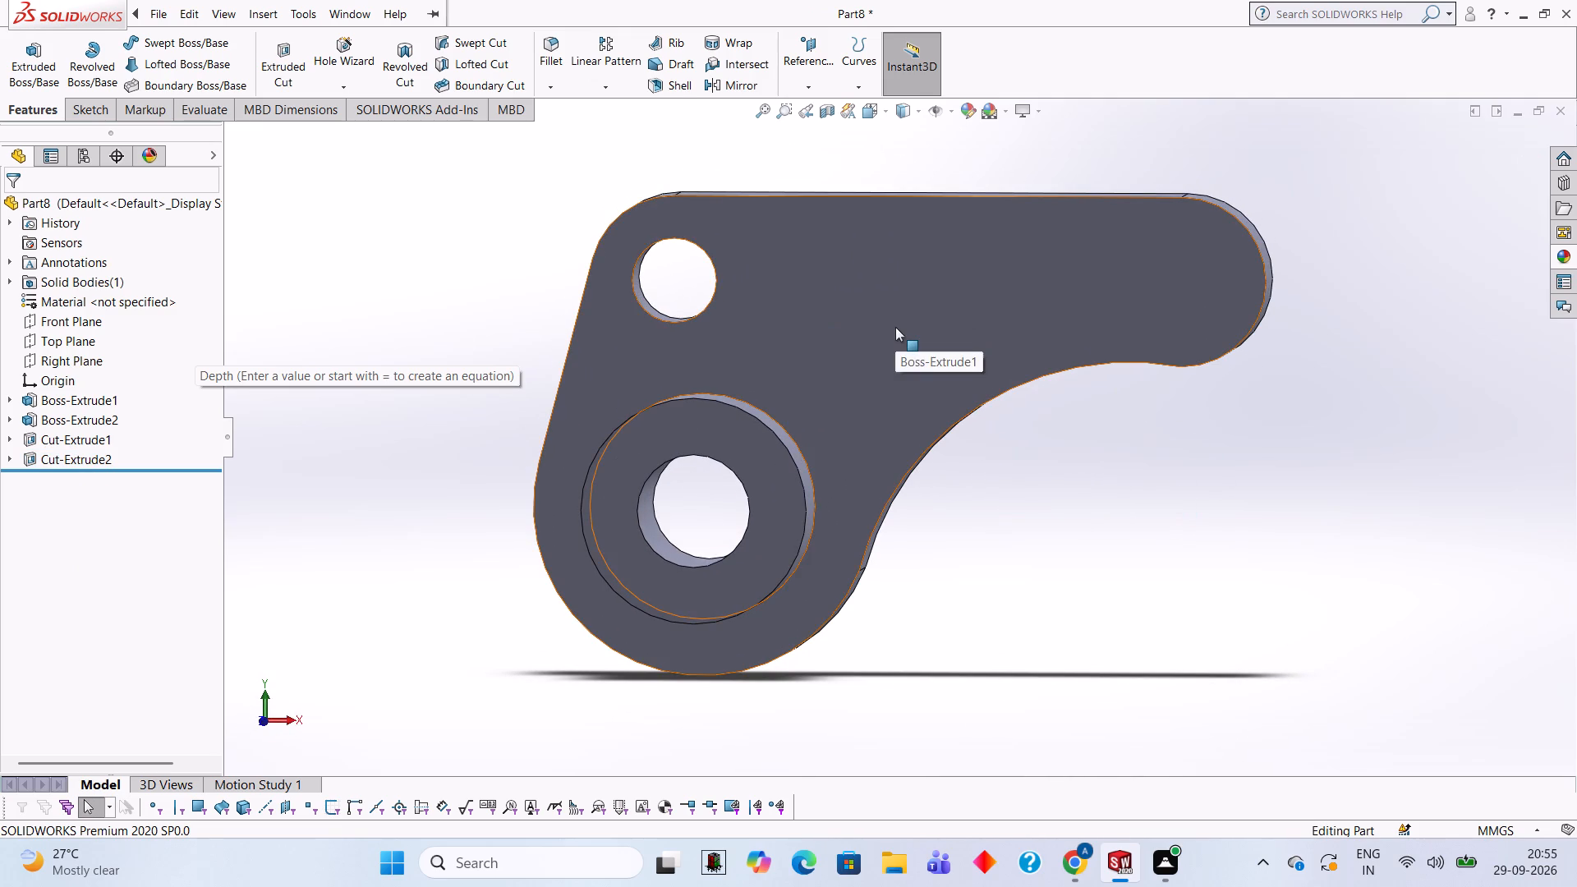
{"action": "left_click", "coordinate": [901, 328]}
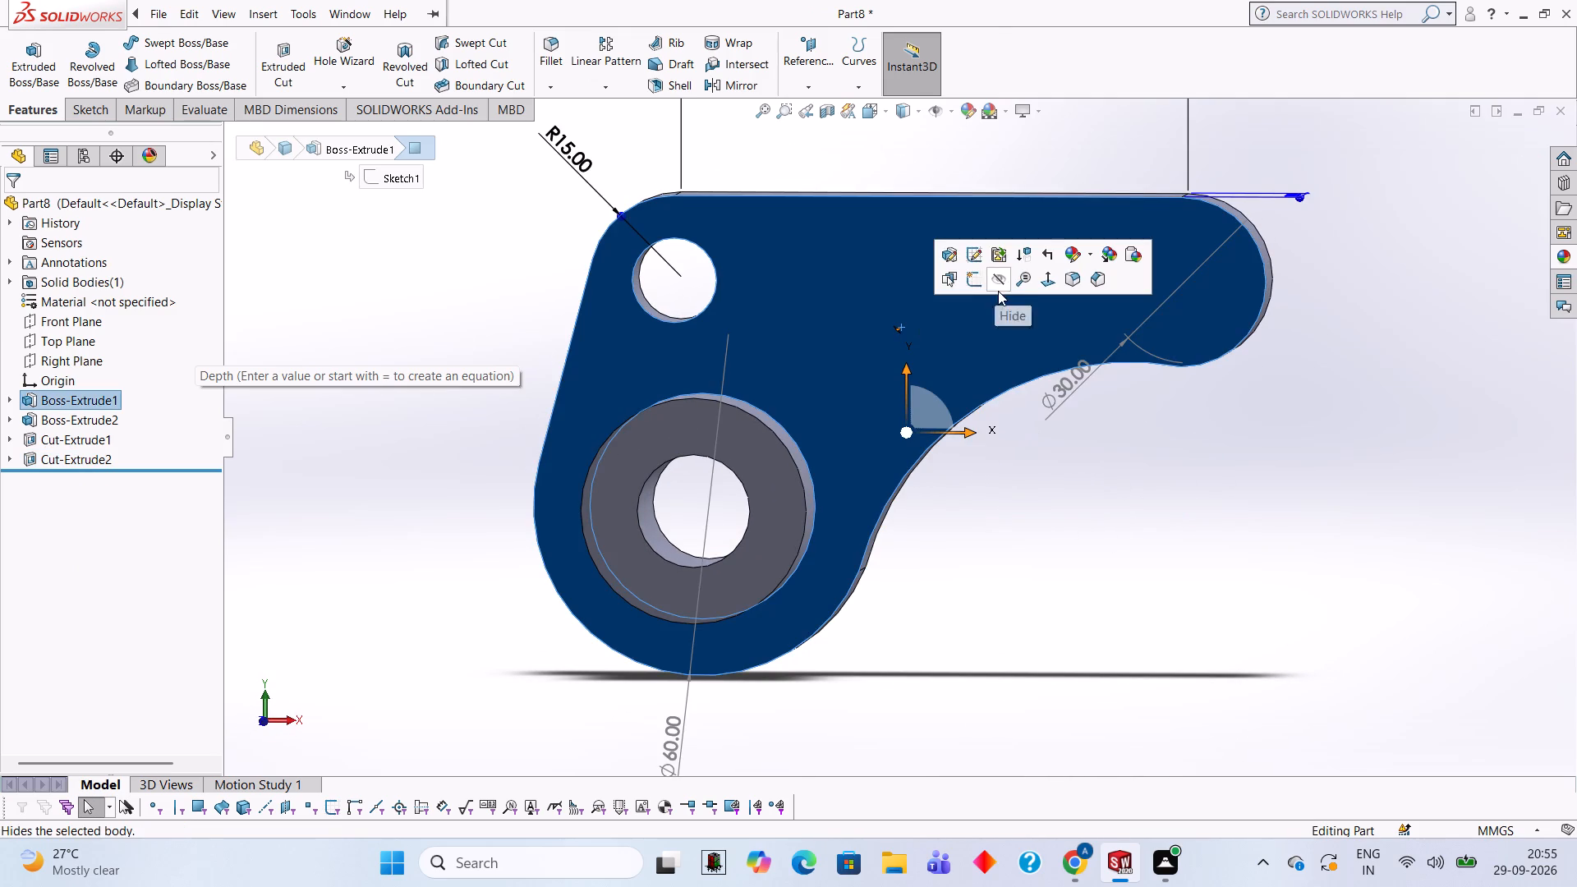
{"action": "left_click", "coordinate": [974, 282]}
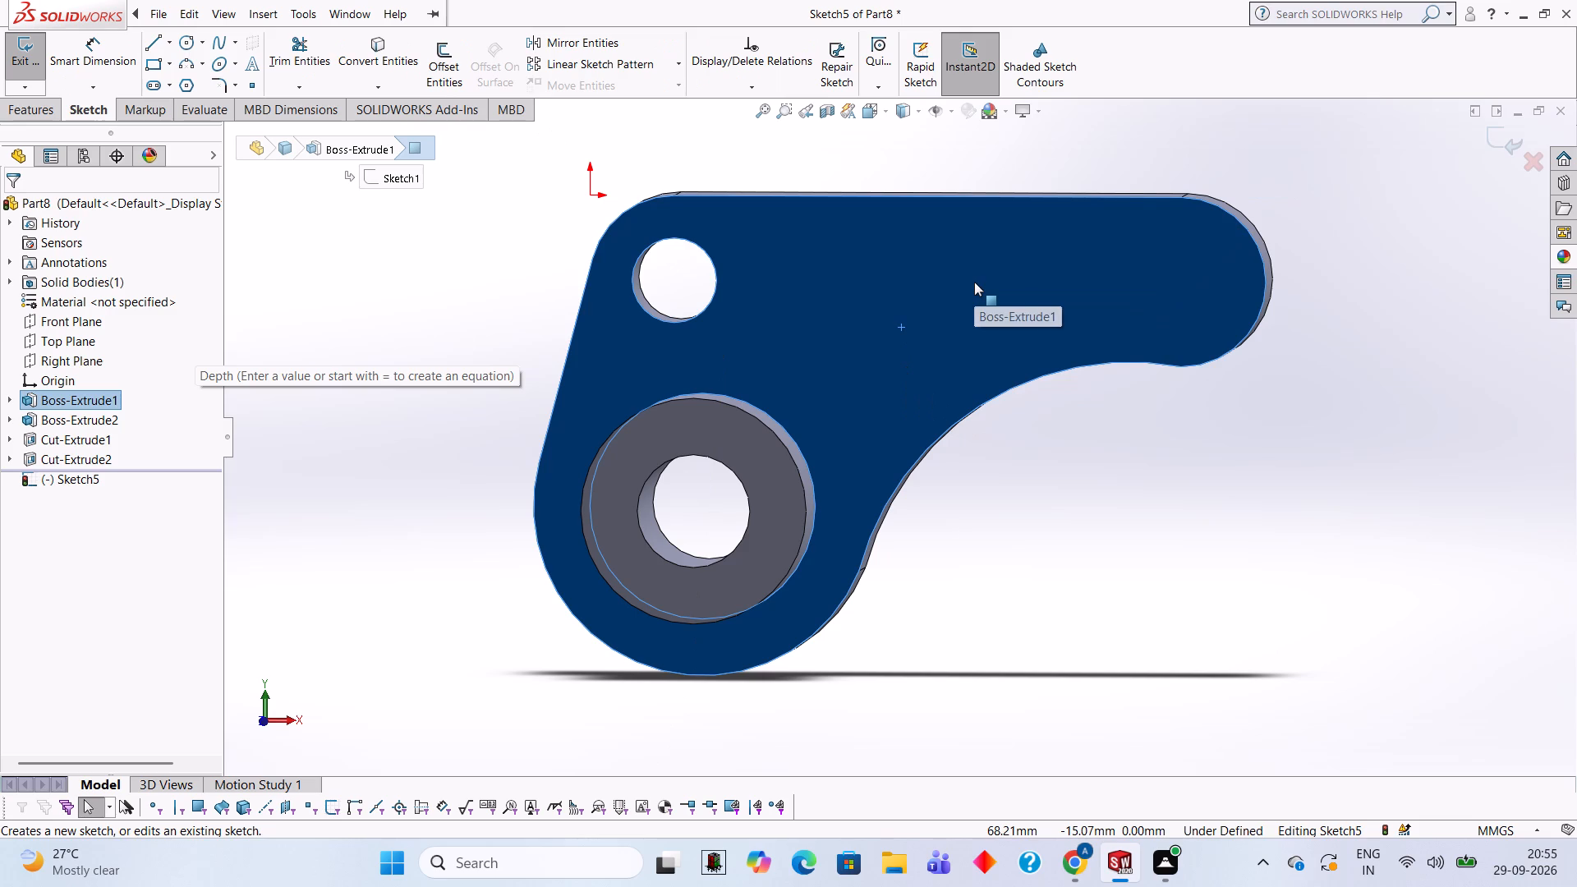
{"action": "key", "text": "ctrl+8"}
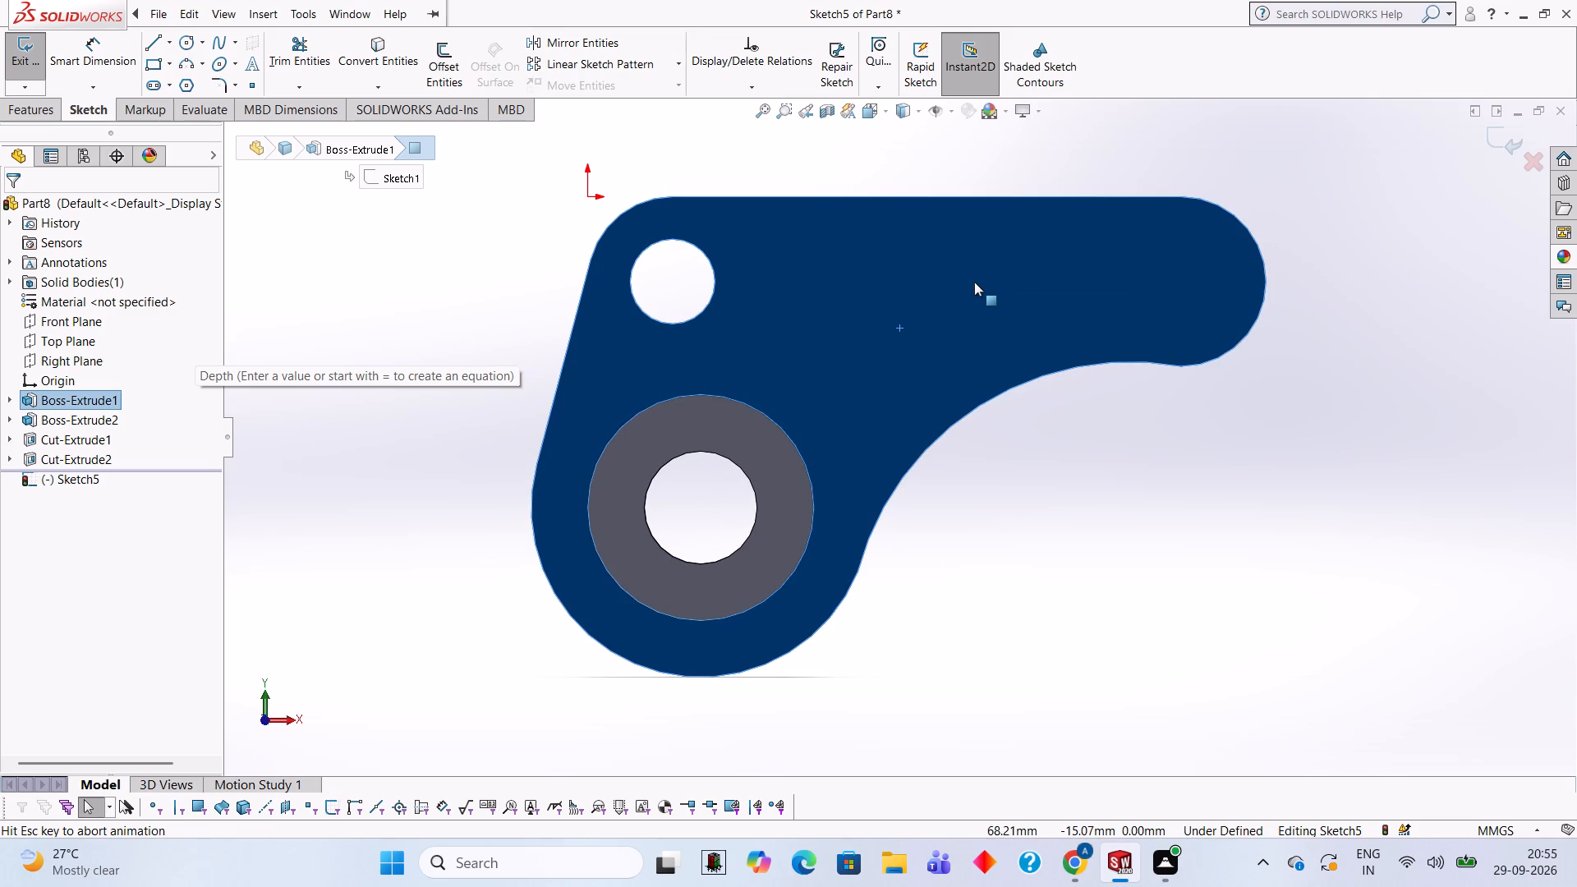
{"action": "key", "text": "ctrl+8"}
{"action": "key", "text": "ctrl+8"}
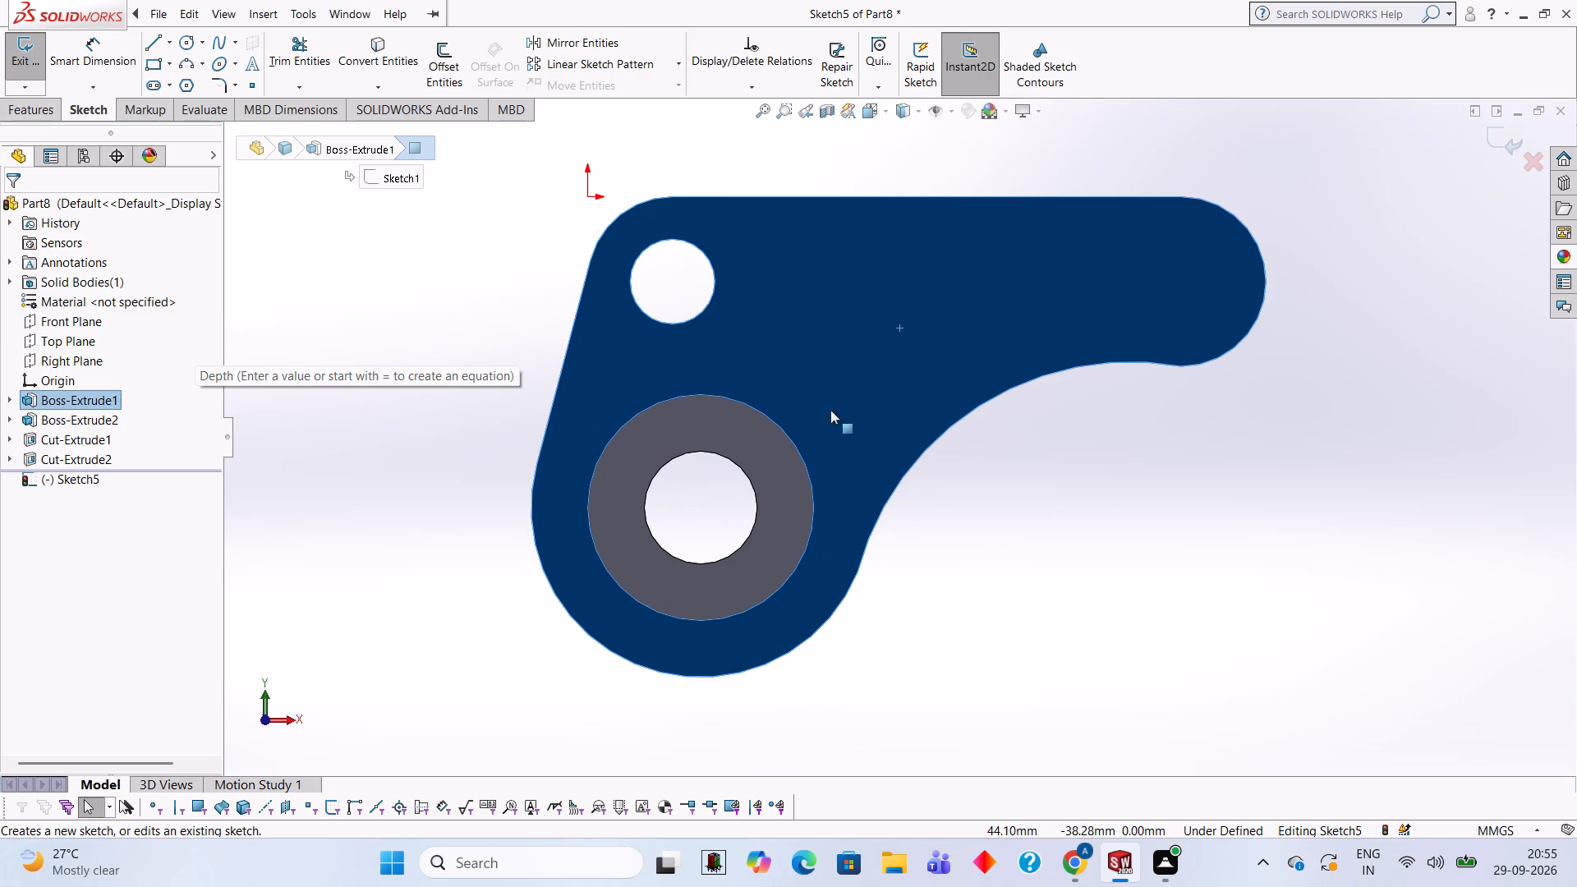
{"action": "scroll", "coordinate": [1088, 296], "scroll_direction": "down", "scroll_amount": 1}
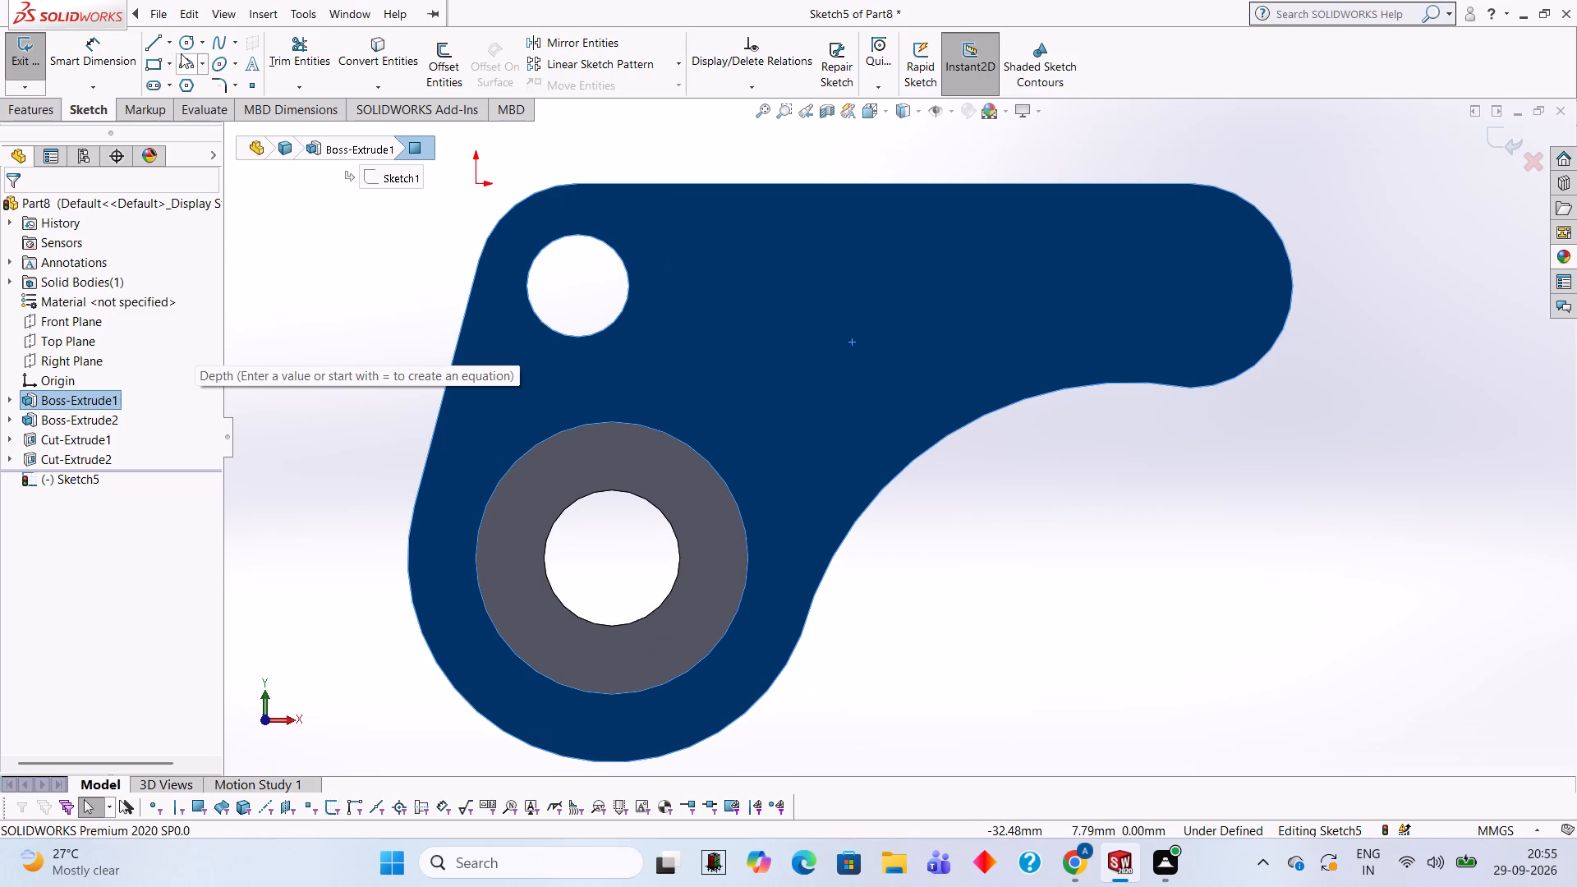
{"action": "left_click", "coordinate": [158, 42]}
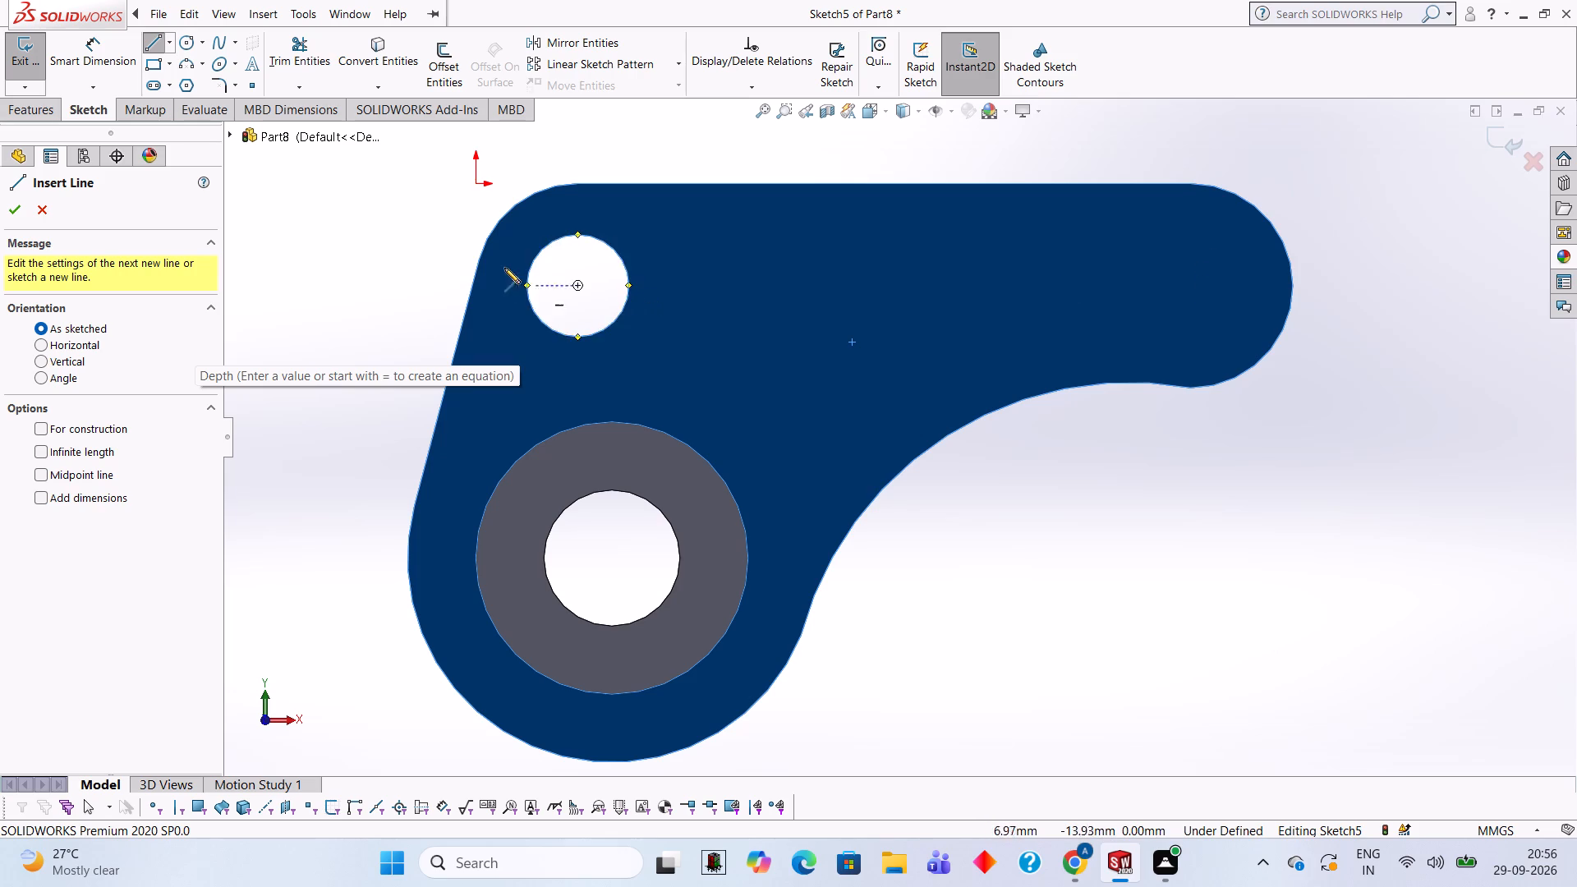
{"action": "left_click", "coordinate": [578, 283]}
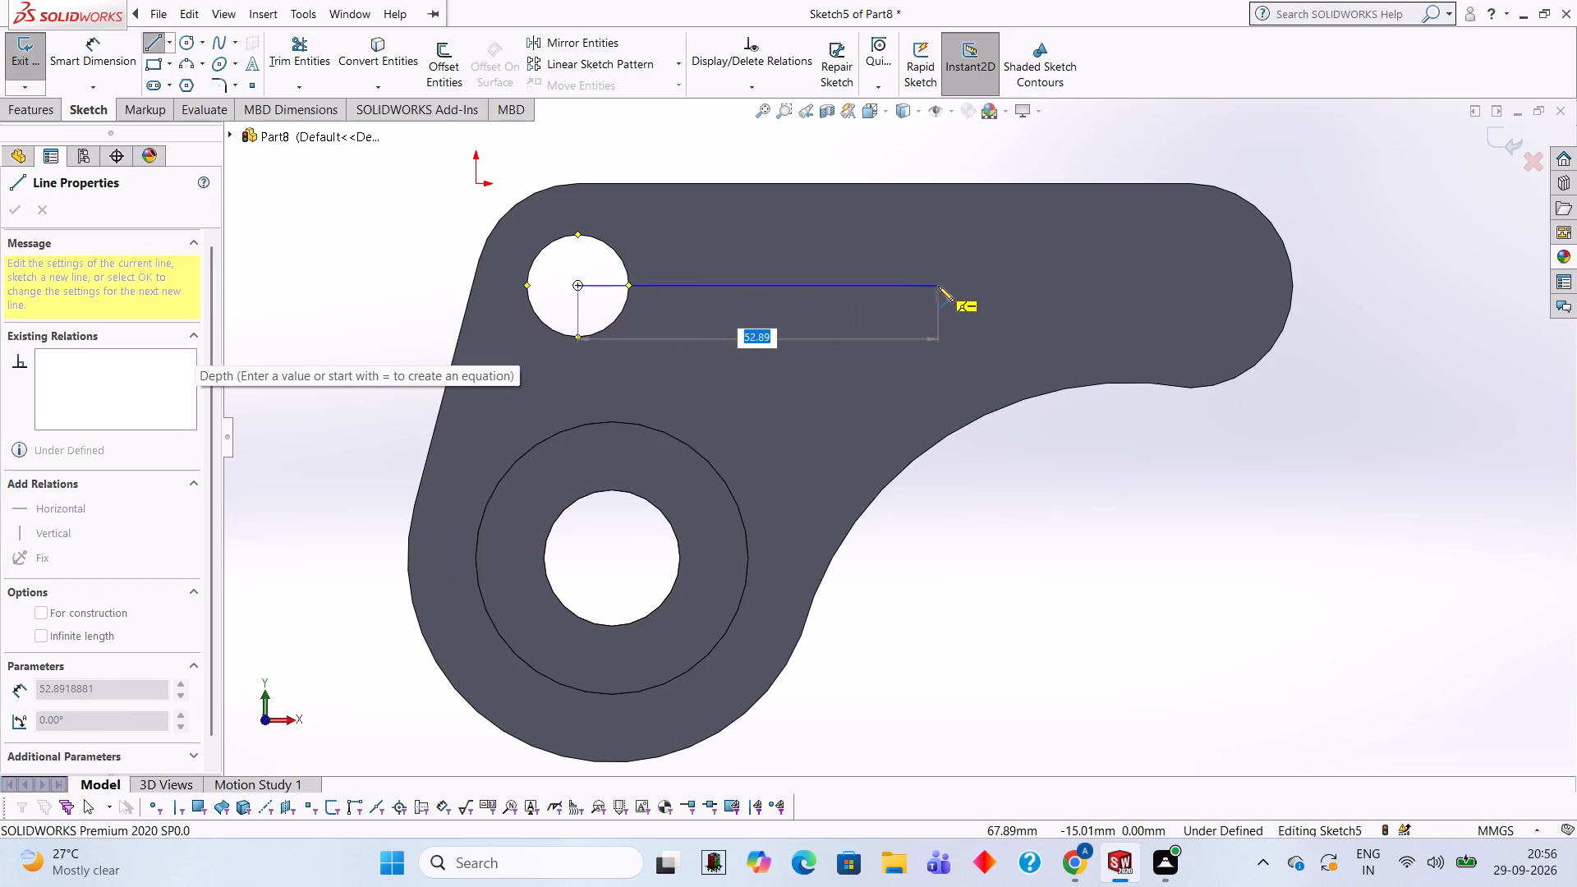
{"action": "left_click", "coordinate": [1190, 284]}
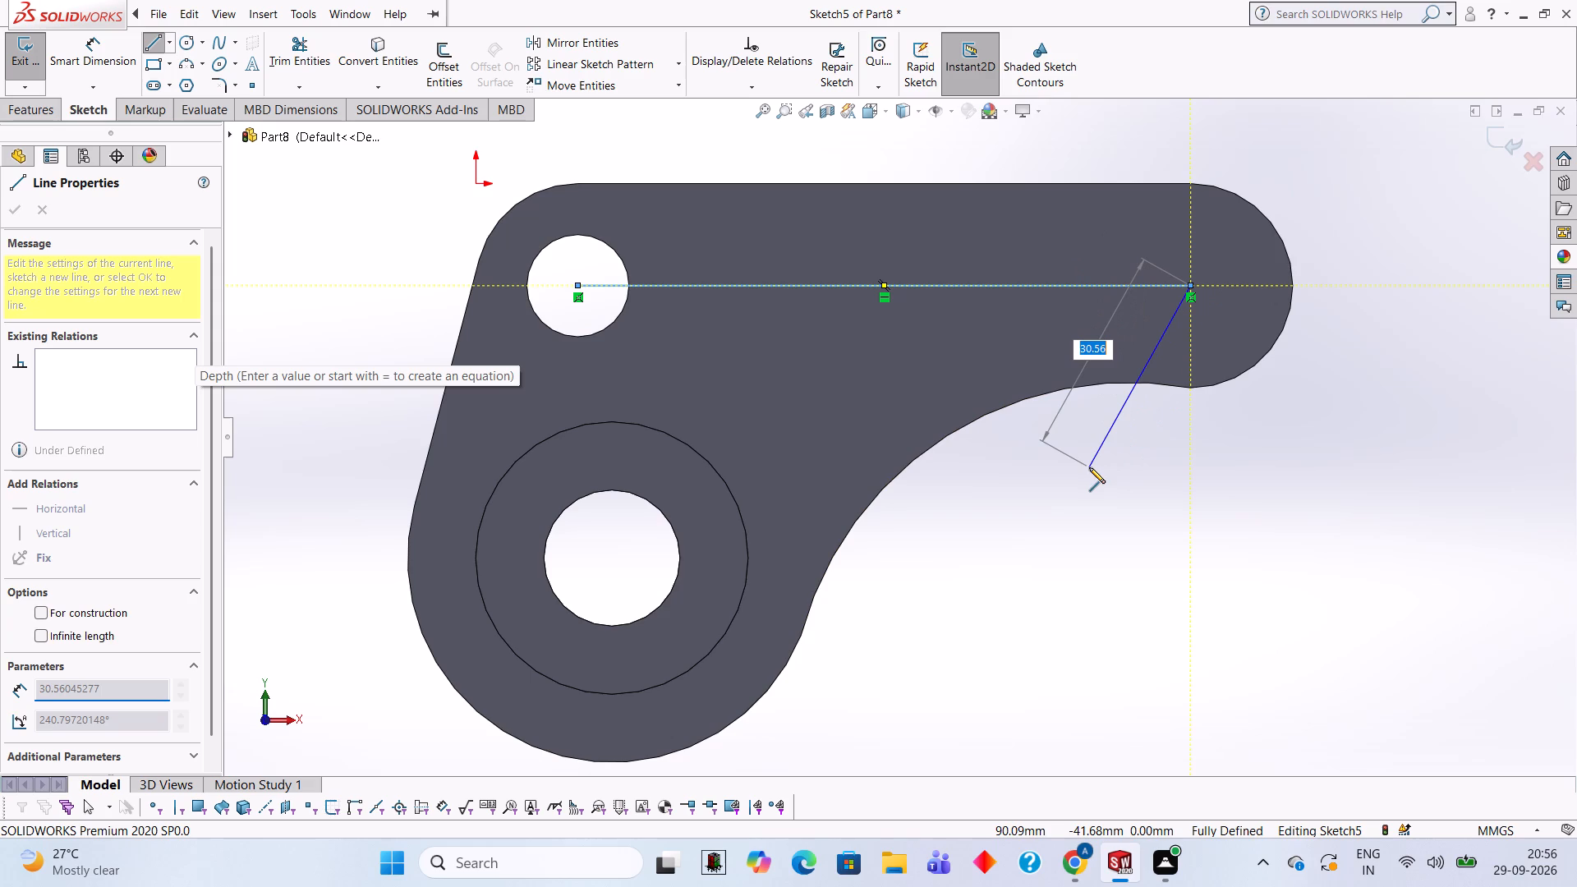
{"action": "key", "text": "Escape"}
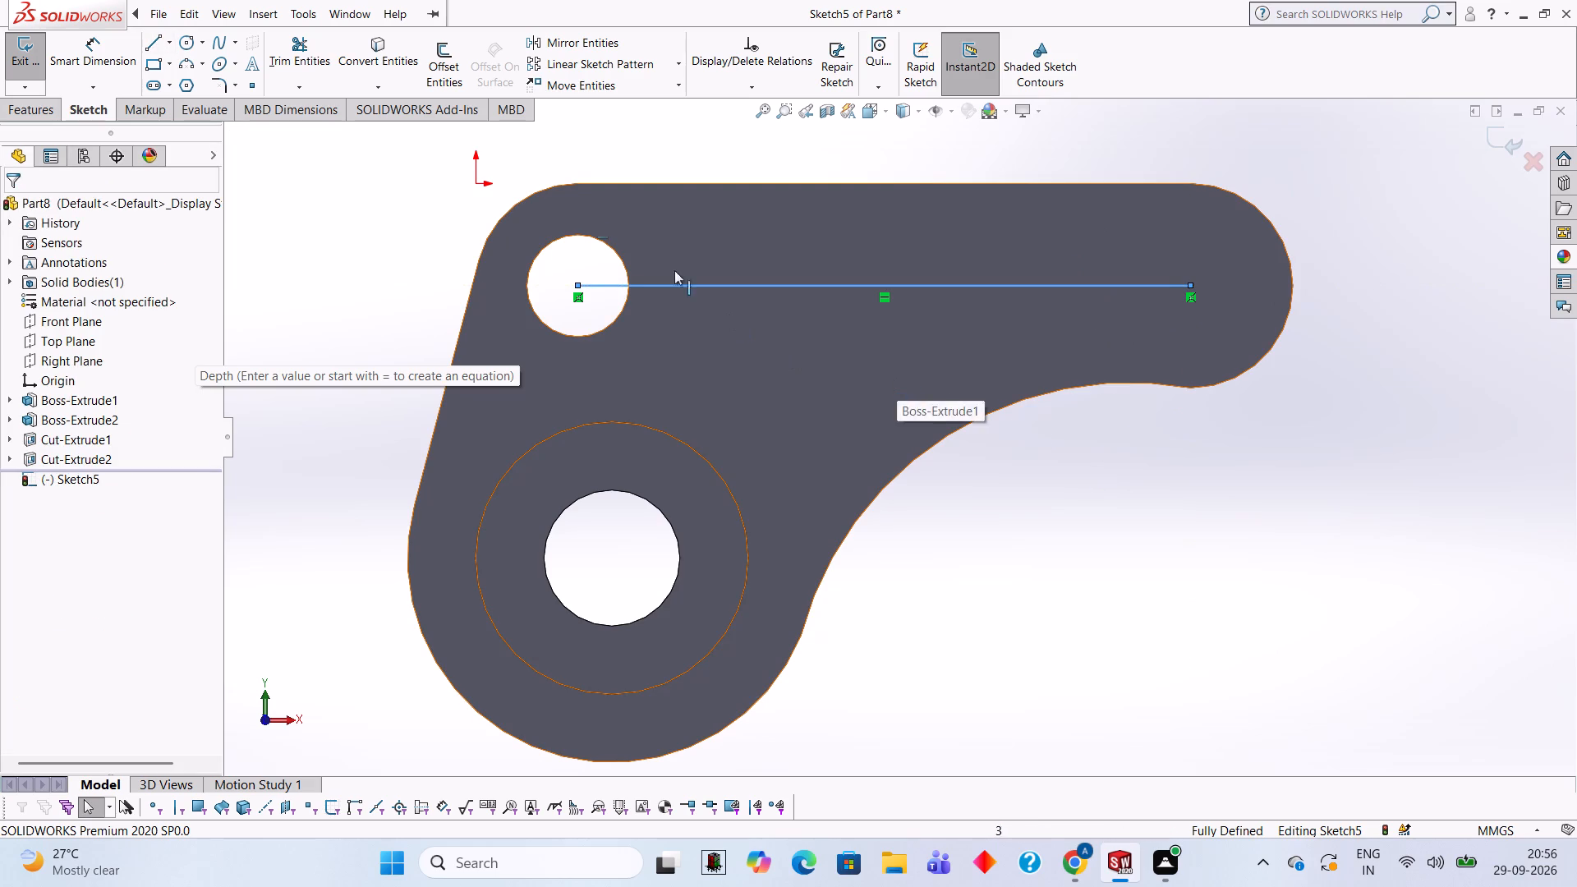
Sketch a 12 mm diameter circle centred on the line's endpoint at the arm's rounded end.
{"action": "left_click", "coordinate": [183, 48]}
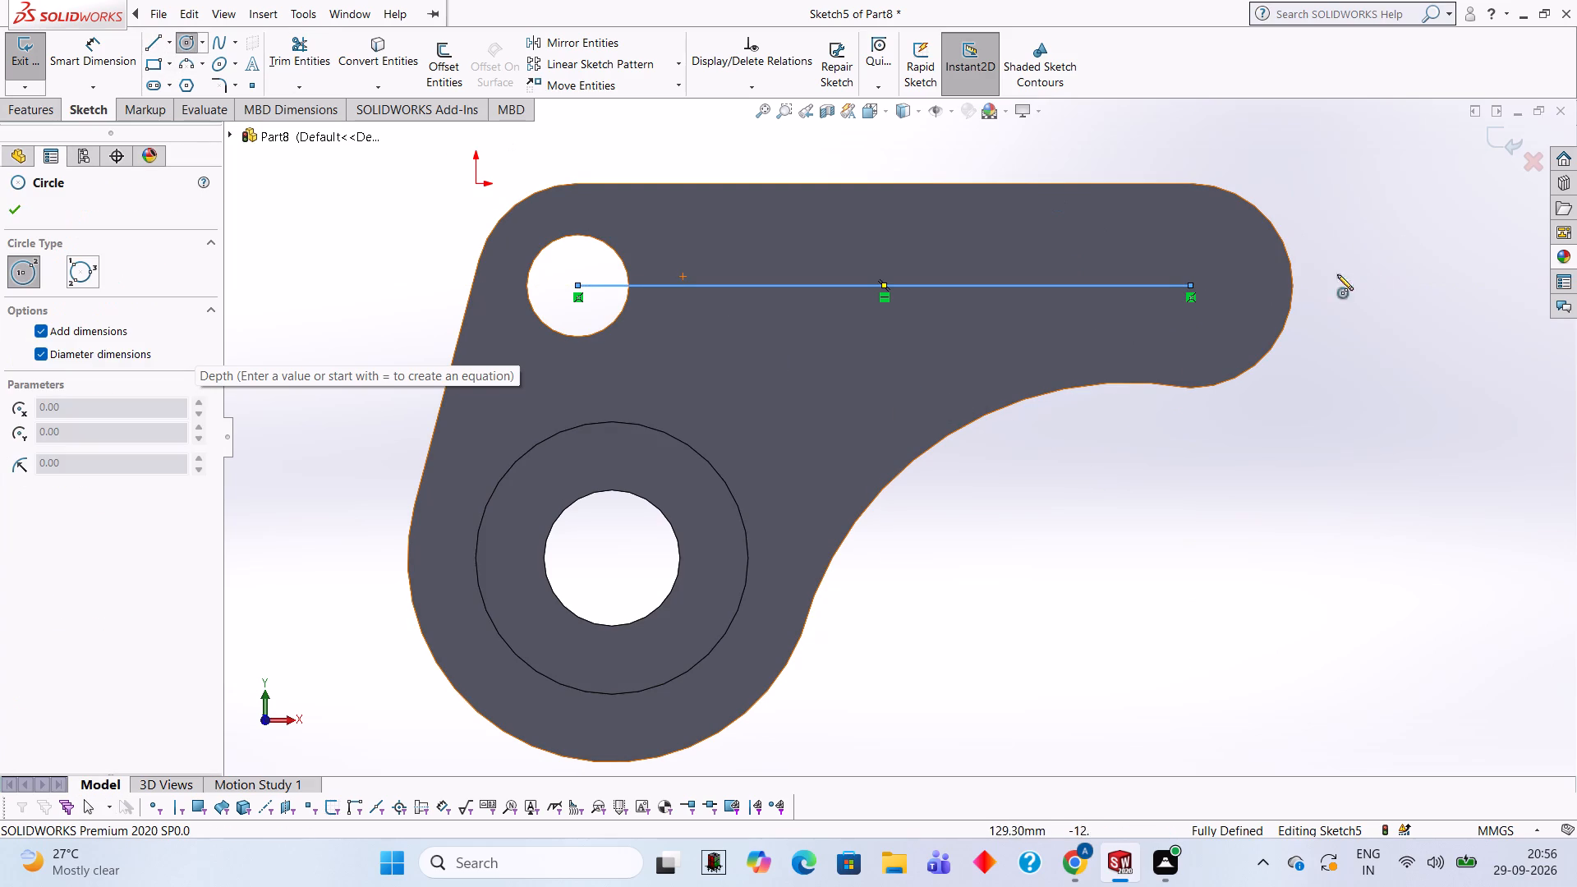
{"action": "left_click", "coordinate": [1189, 284]}
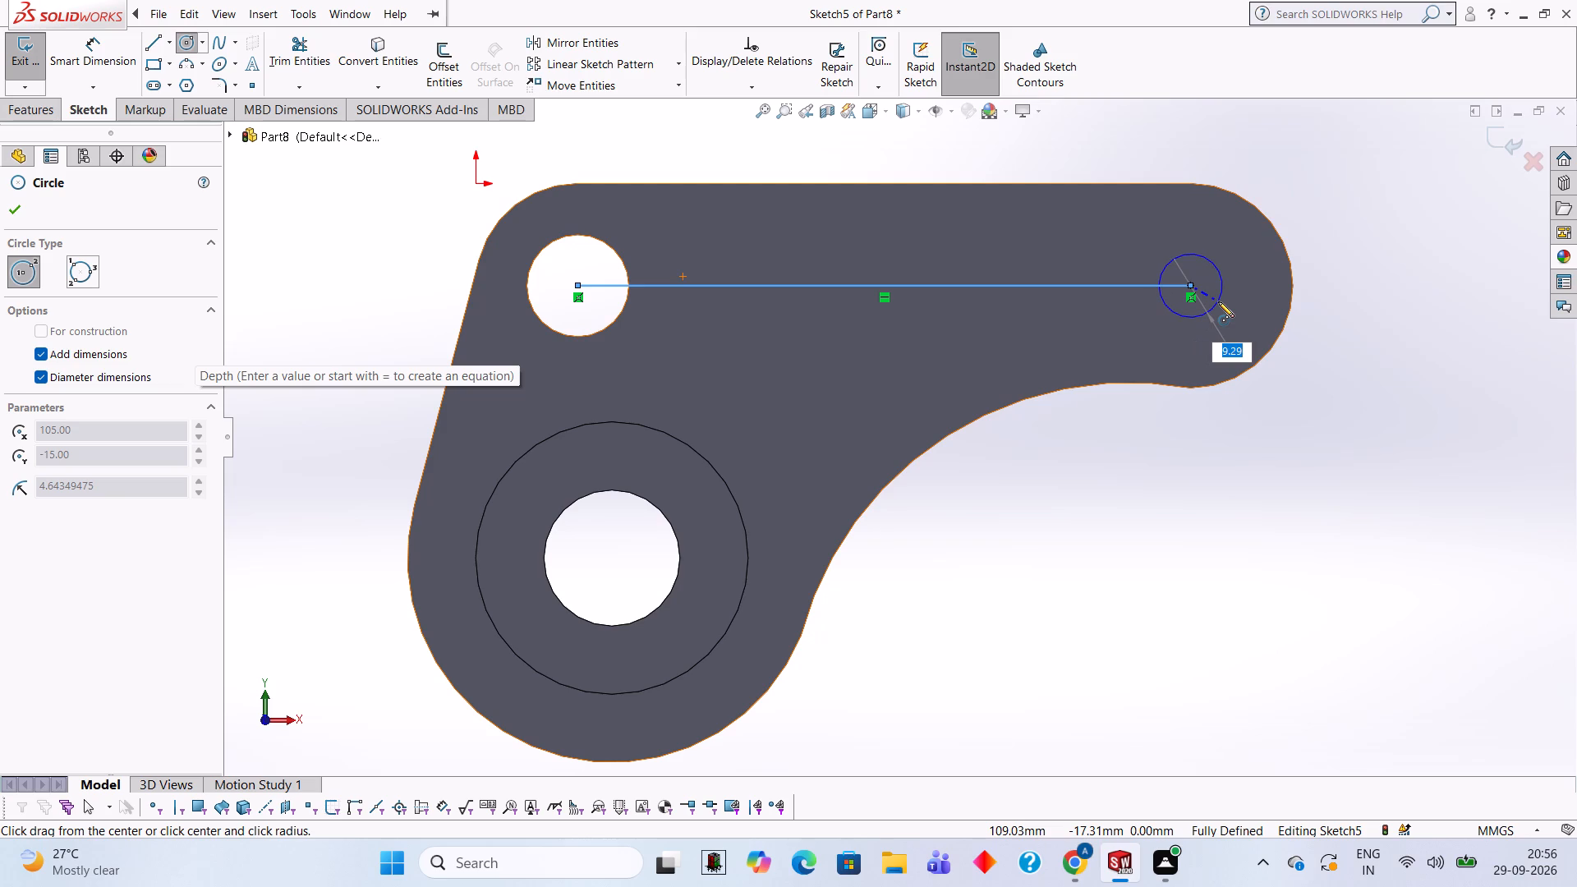
{"action": "type", "text": "12"}
{"action": "key", "text": "Return"}
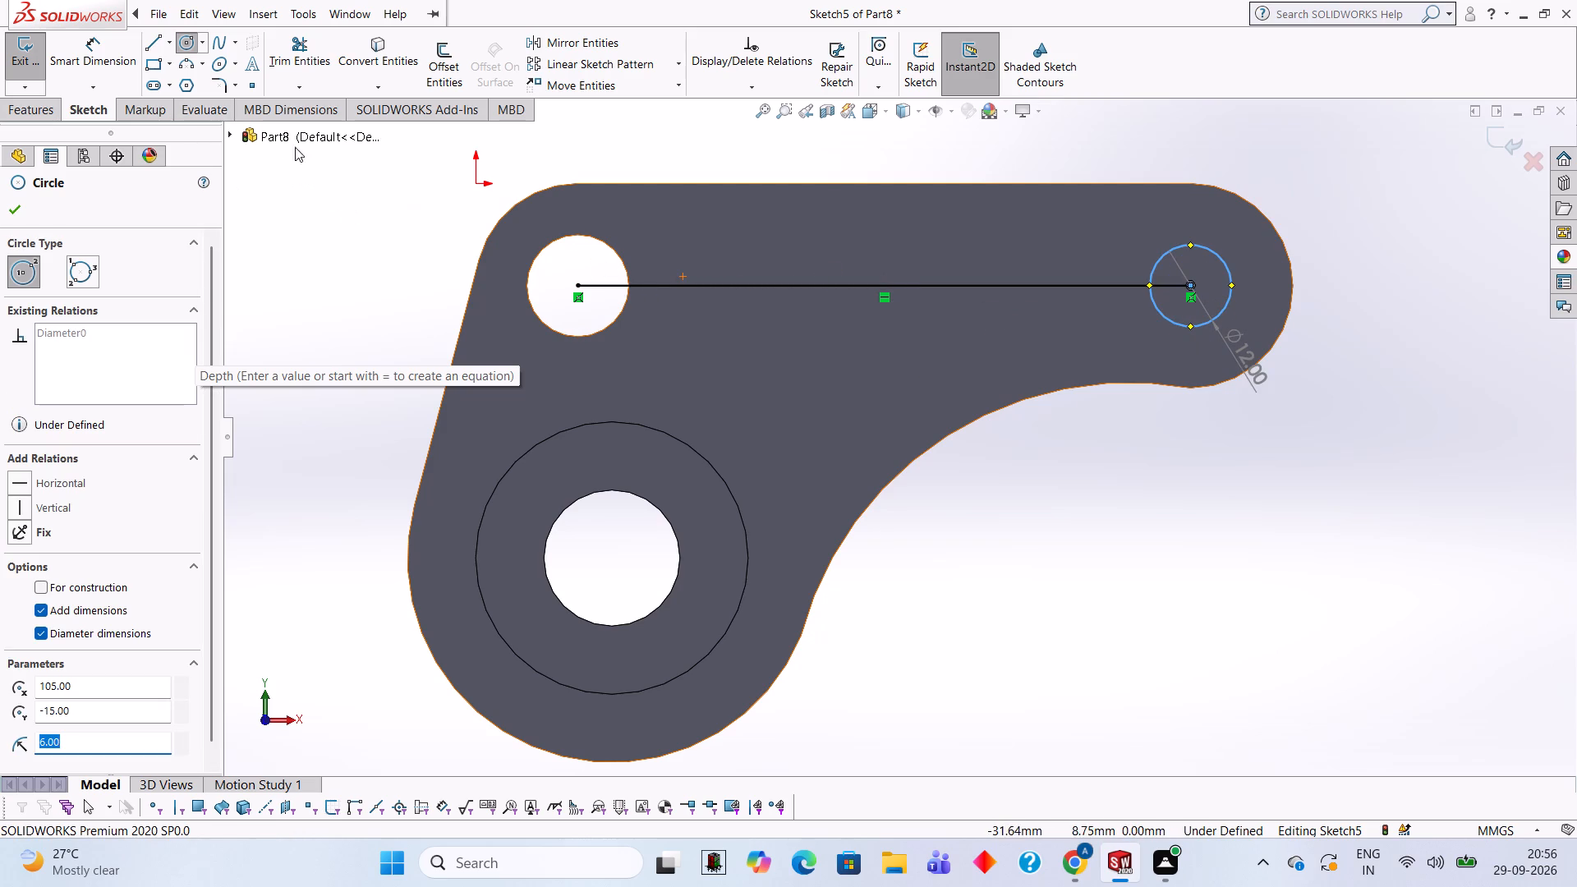
Trim away both portions of the 90 mm horizontal line, outside and inside the 12 mm circle.
{"action": "left_click", "coordinate": [157, 48]}
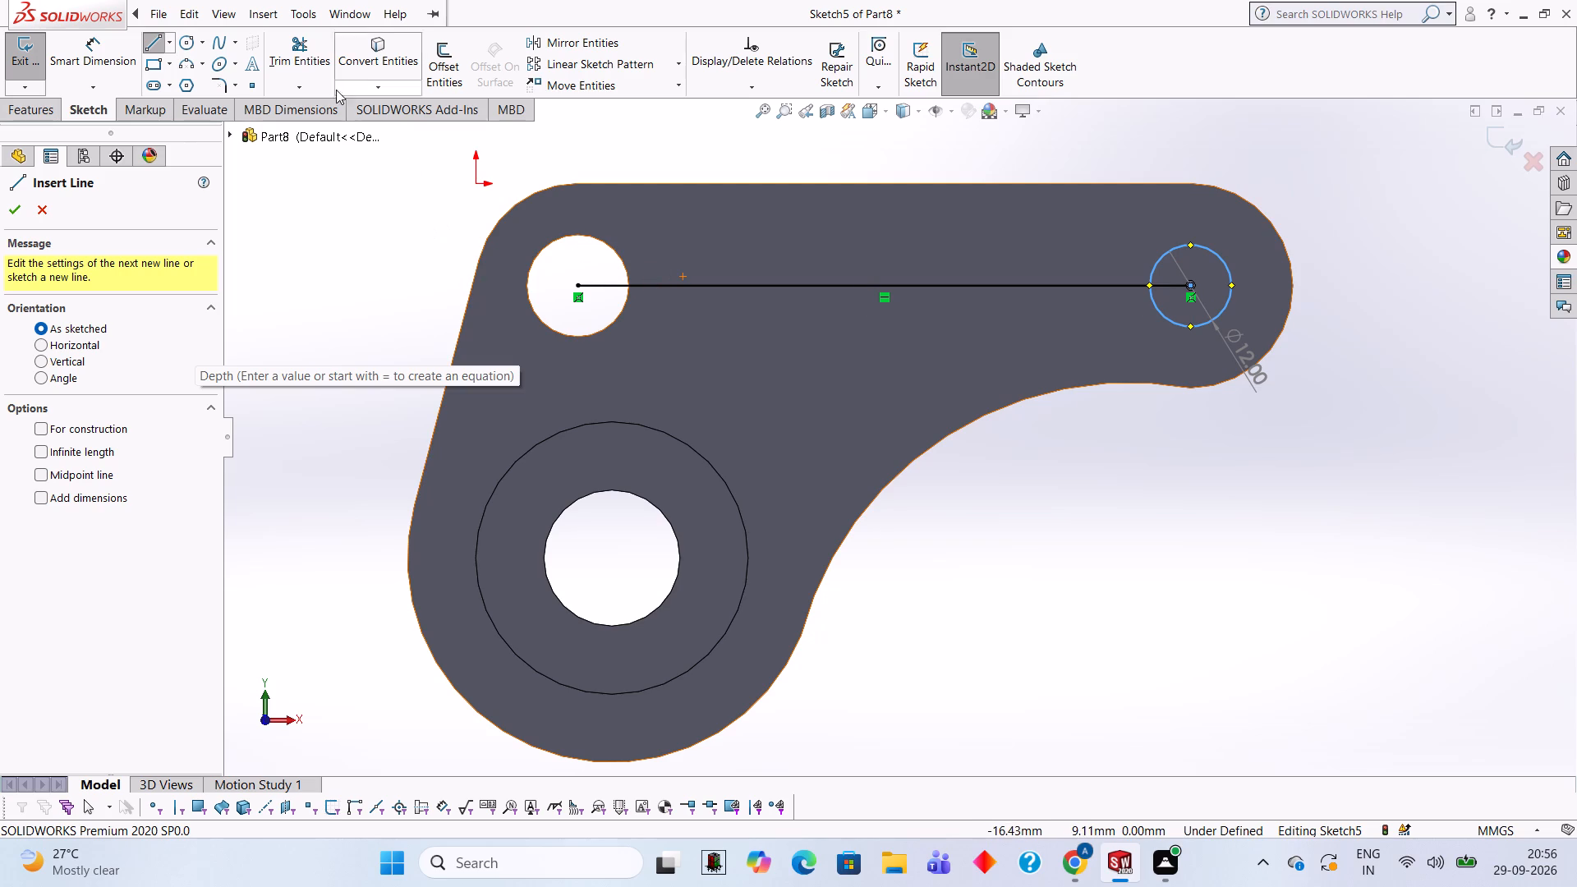
{"action": "left_click", "coordinate": [313, 74]}
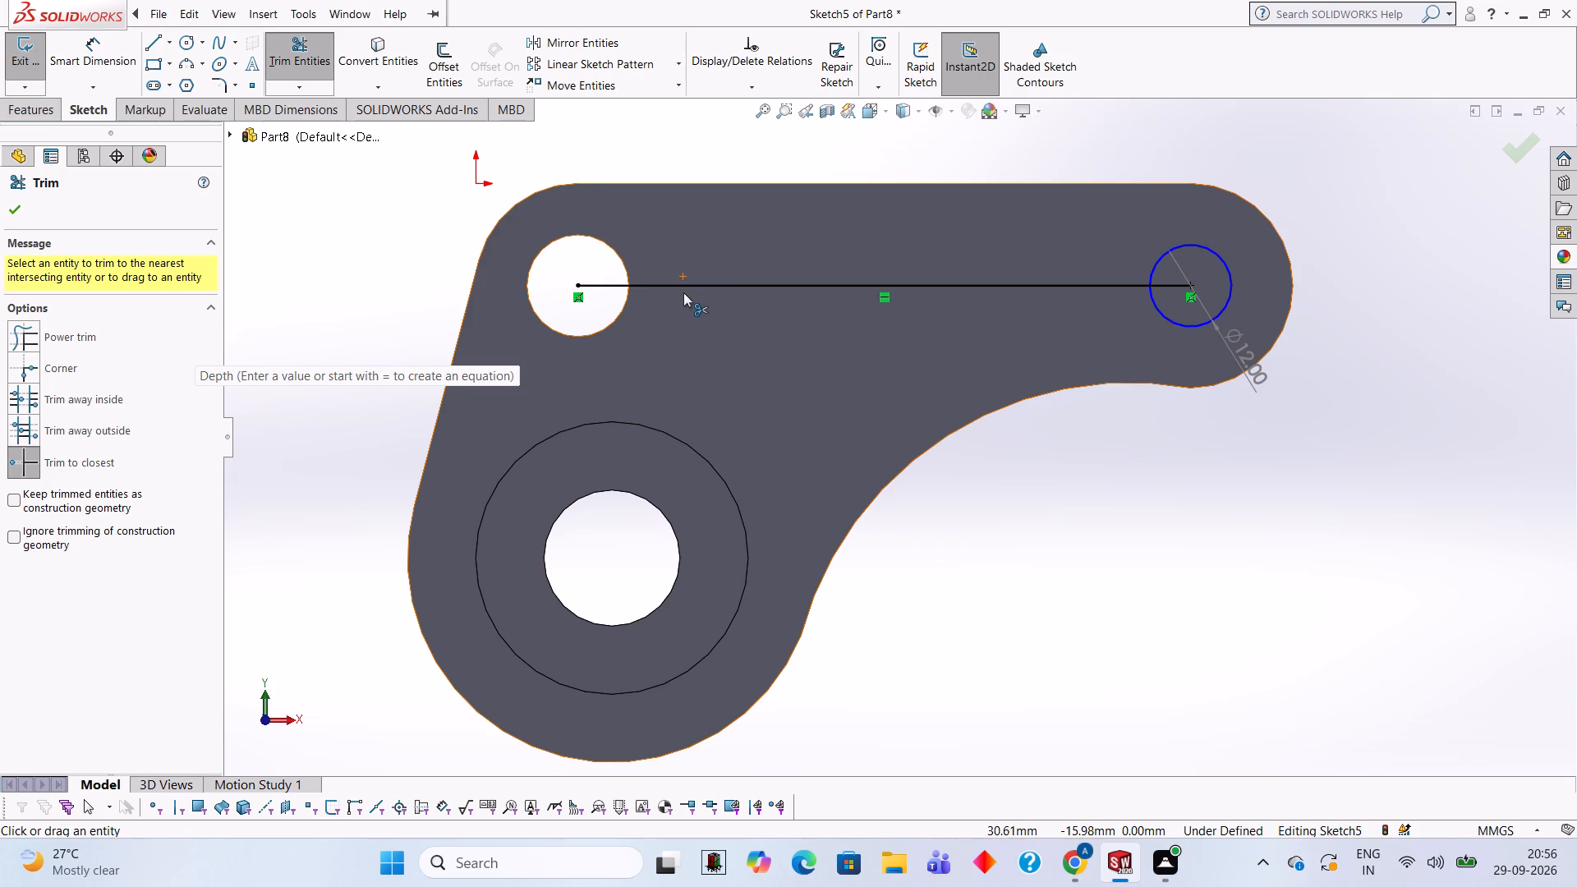
{"action": "left_click", "coordinate": [673, 286]}
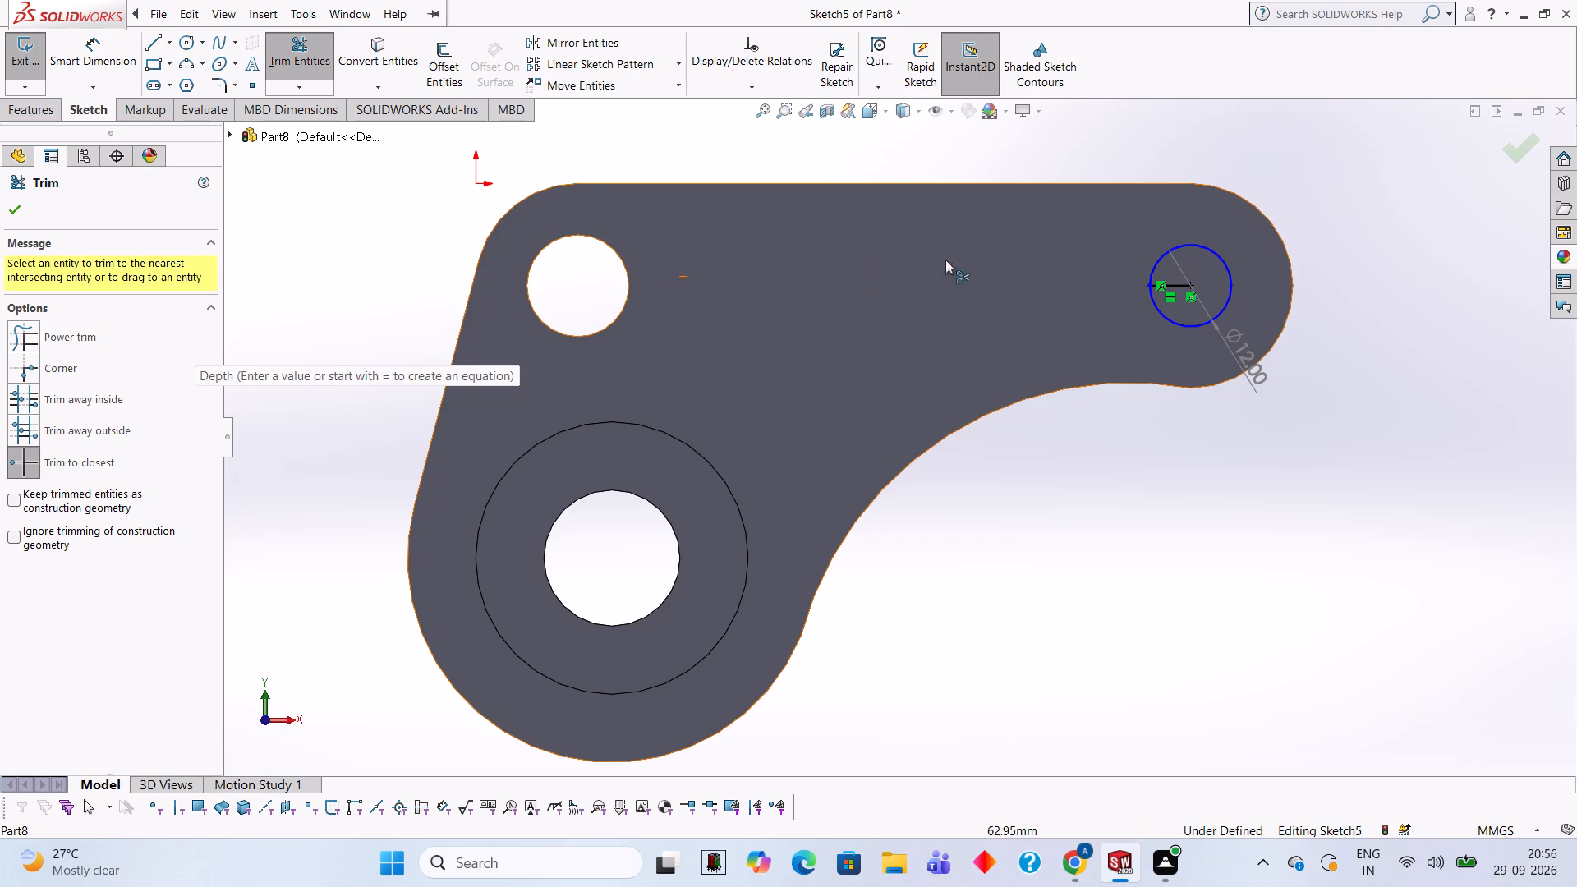
{"action": "left_click", "coordinate": [1180, 287]}
Draw a 40 mm horizontal line from the 12 mm circle's centre towards the 15 mm hole.
{"action": "left_click", "coordinate": [154, 46]}
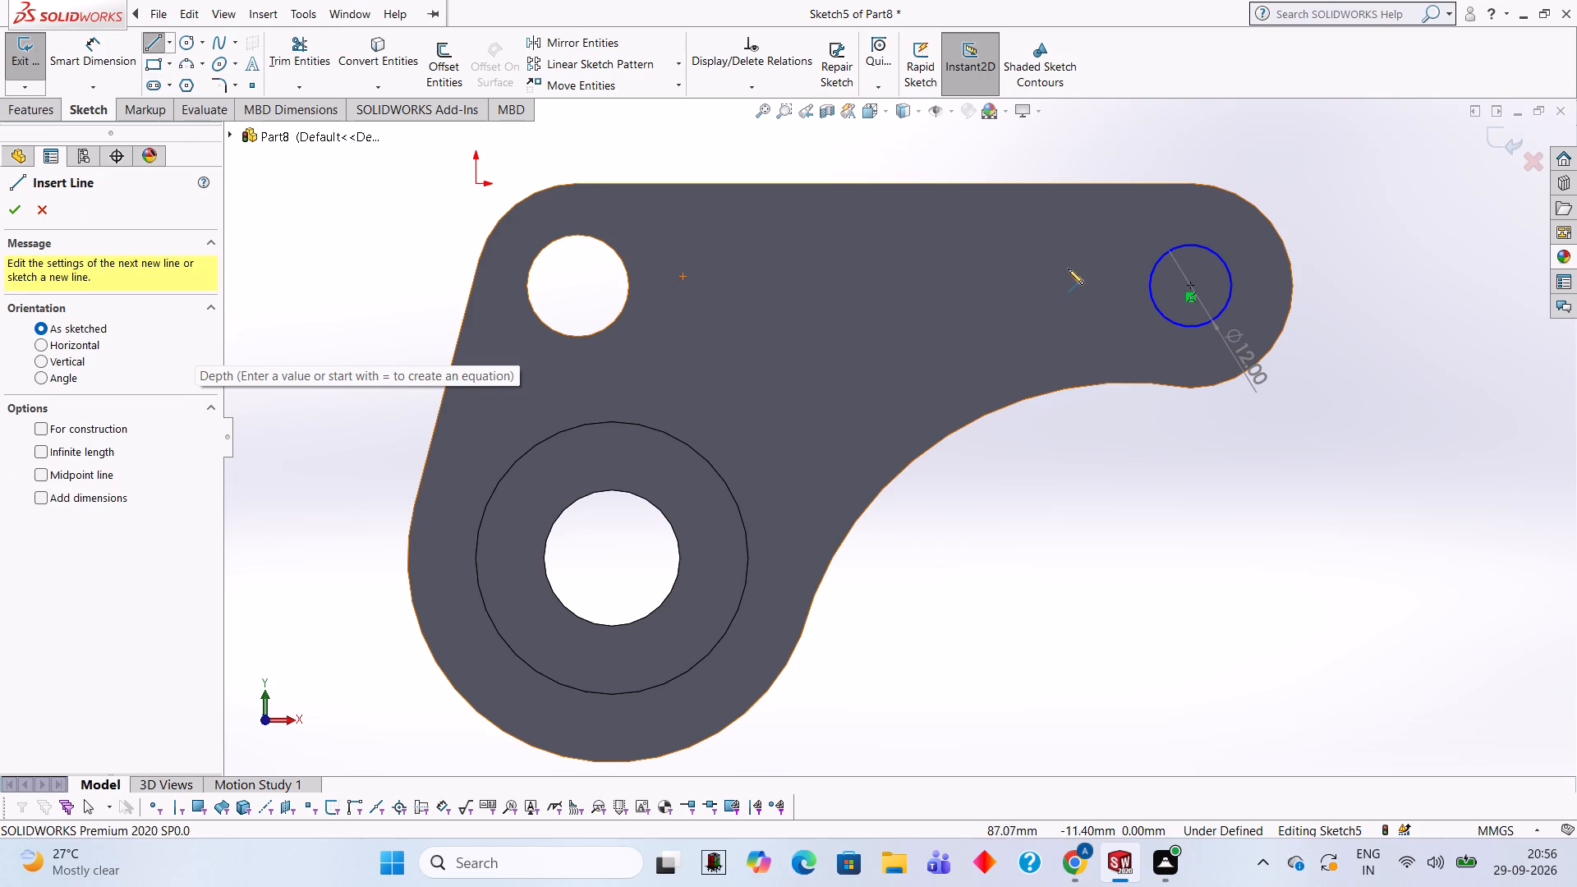
{"action": "left_click", "coordinate": [1191, 285]}
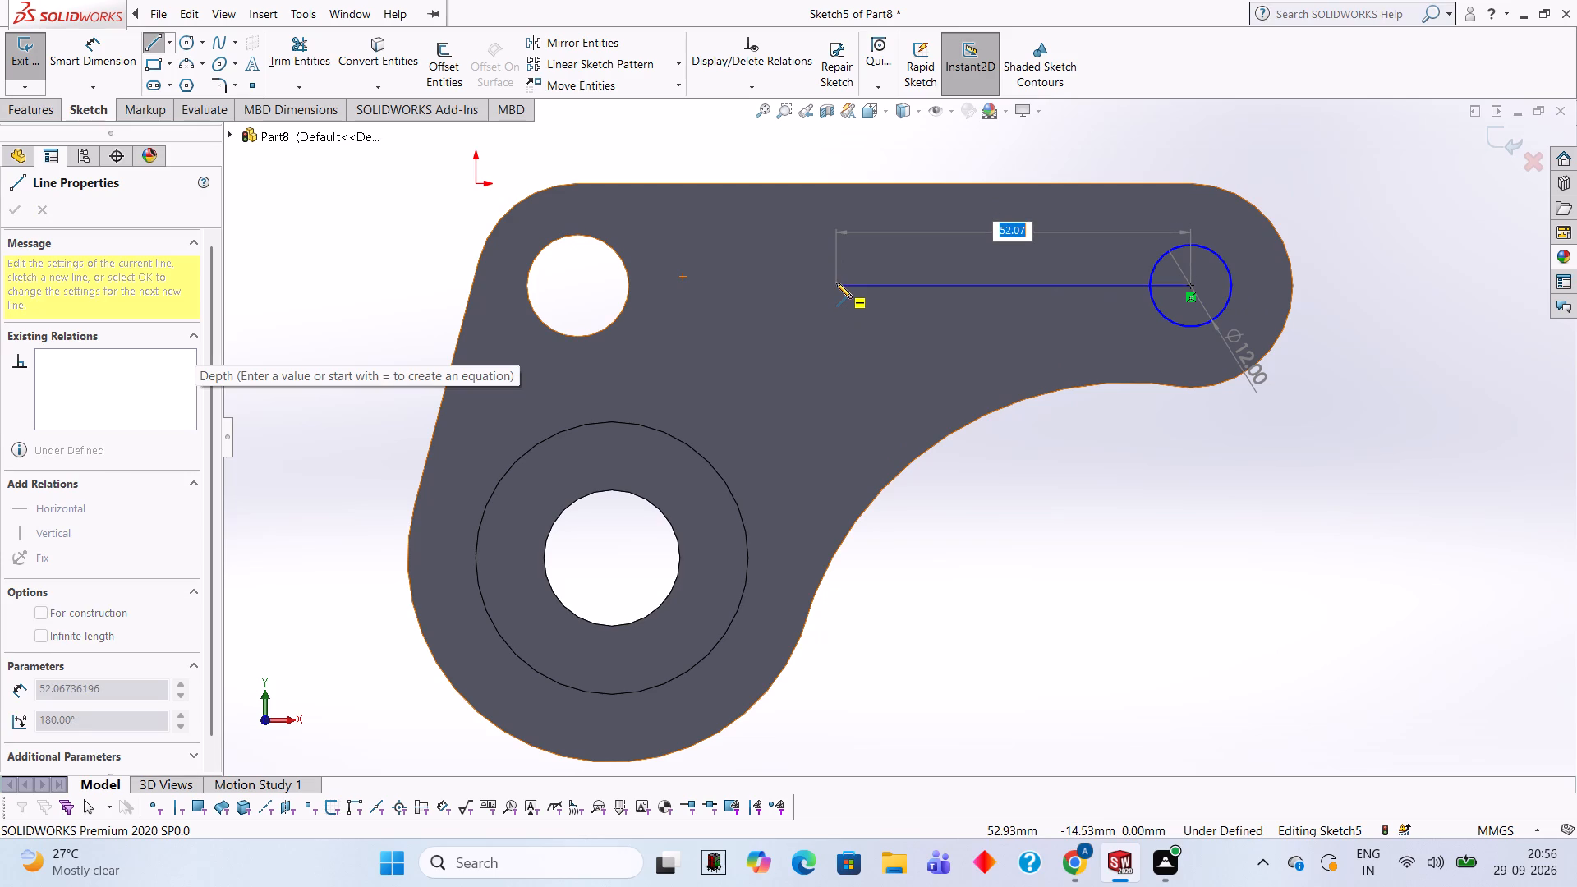
{"action": "type", "text": "40"}
{"action": "key", "text": "Return"}
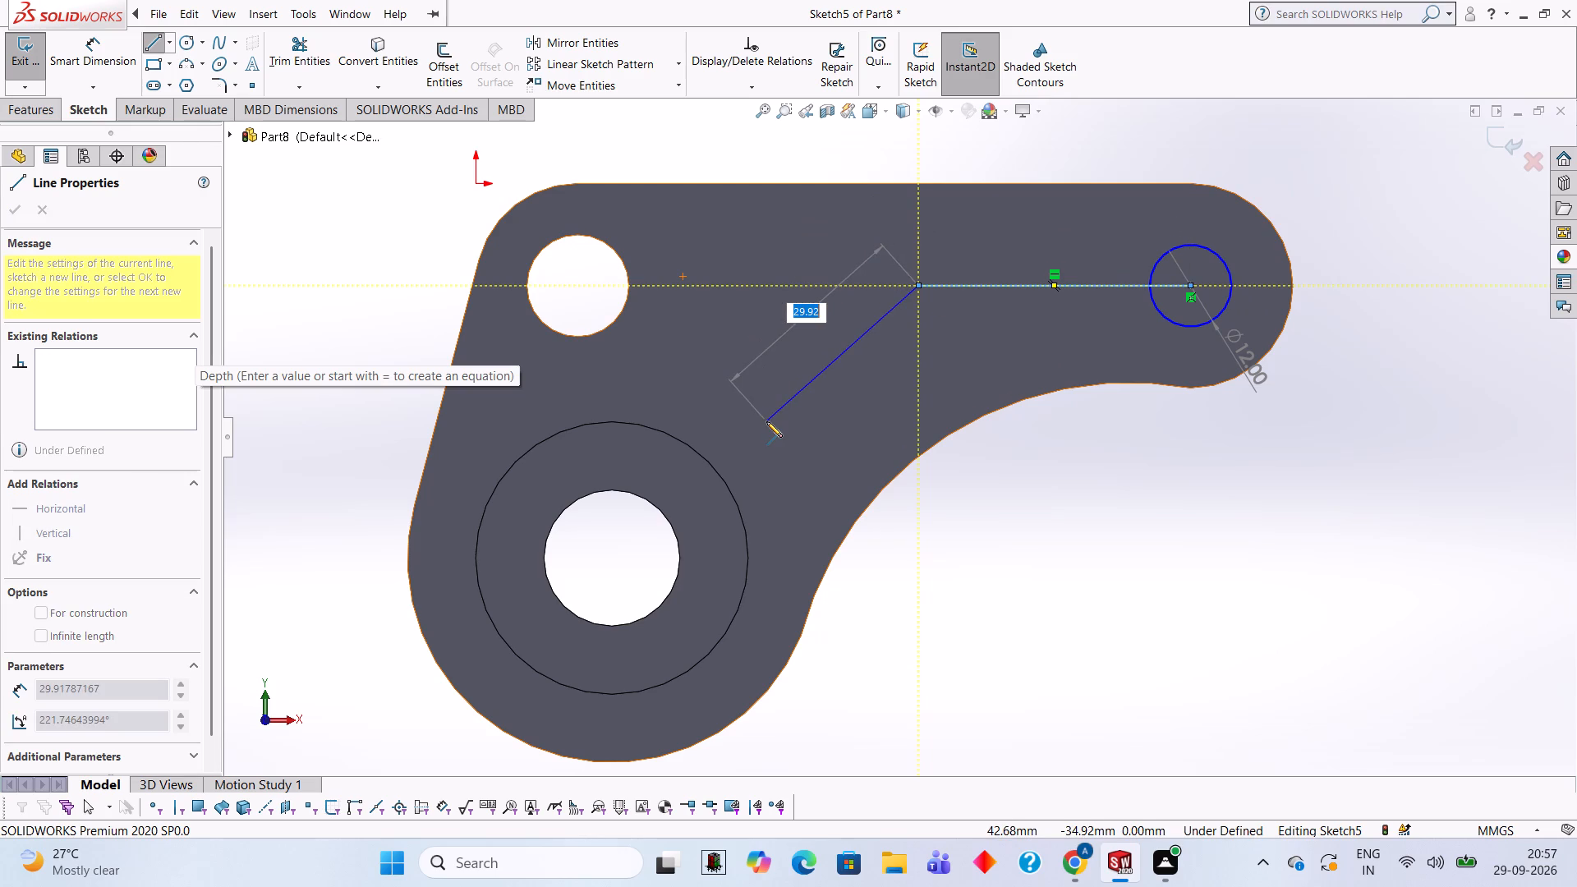
{"action": "key", "text": "Escape"}
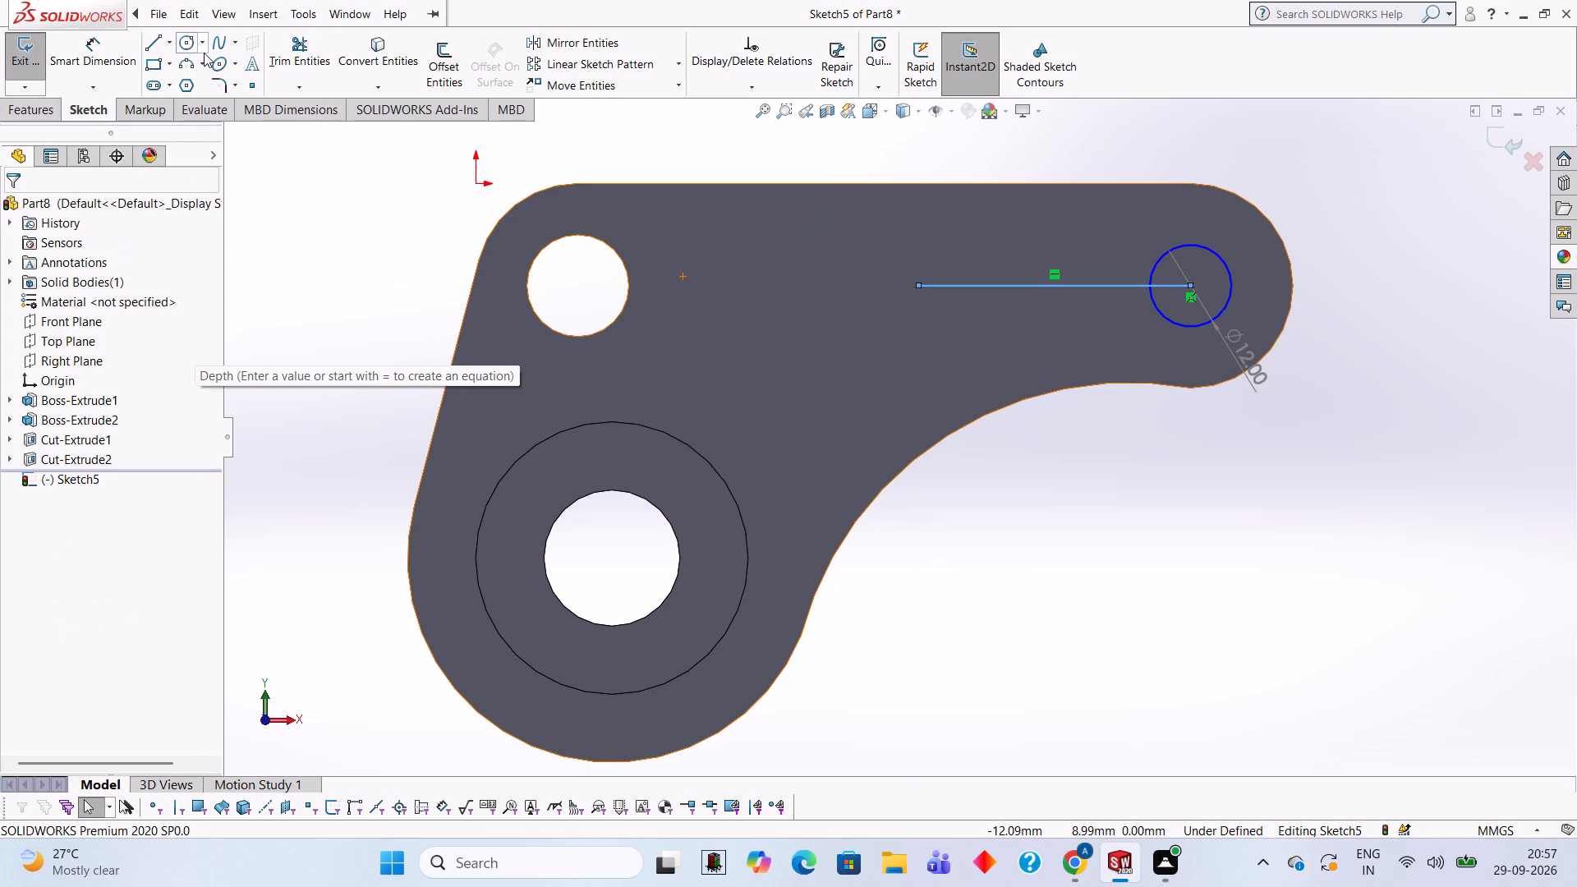
Sketch a second 12 mm diameter circle centred on the free end of the 40 mm line.
{"action": "left_click", "coordinate": [182, 46]}
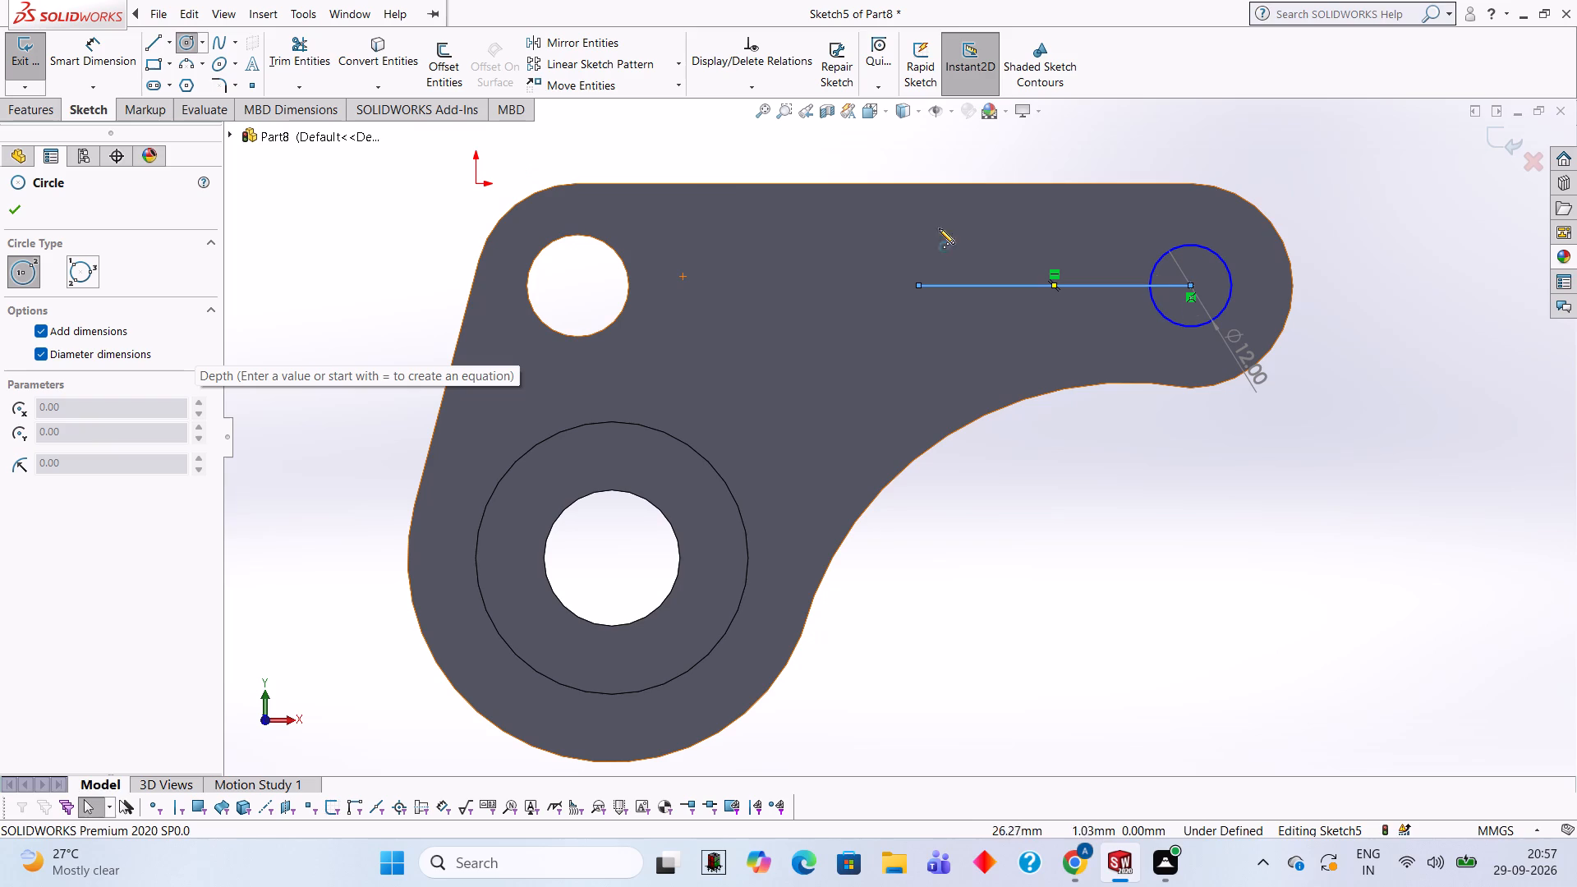
{"action": "left_click", "coordinate": [917, 284]}
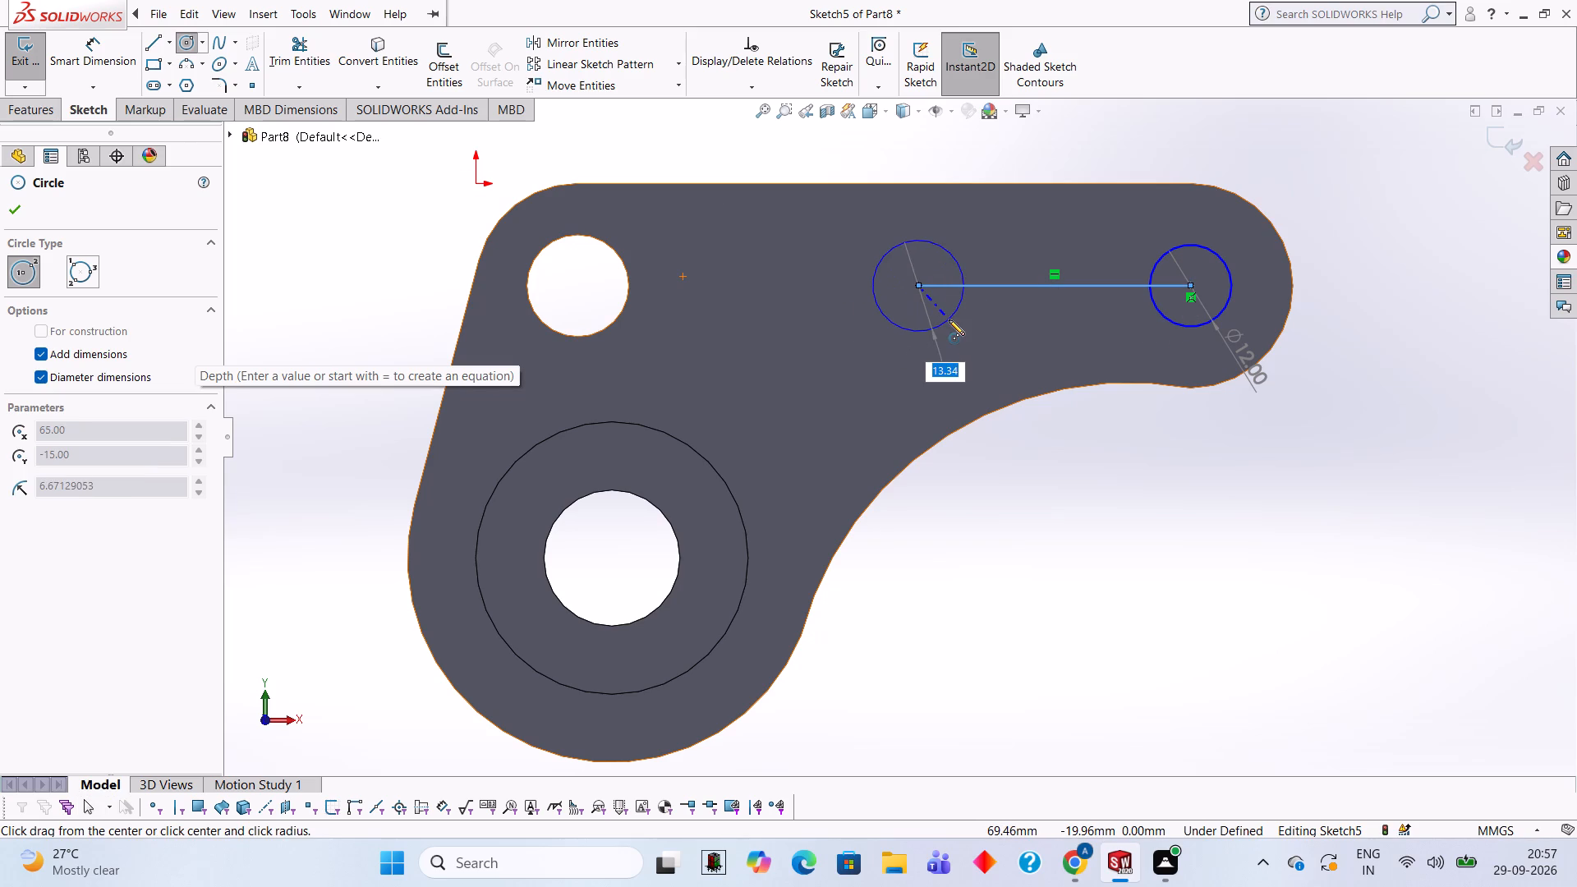
{"action": "type", "text": "12"}
{"action": "key", "text": "Return"}
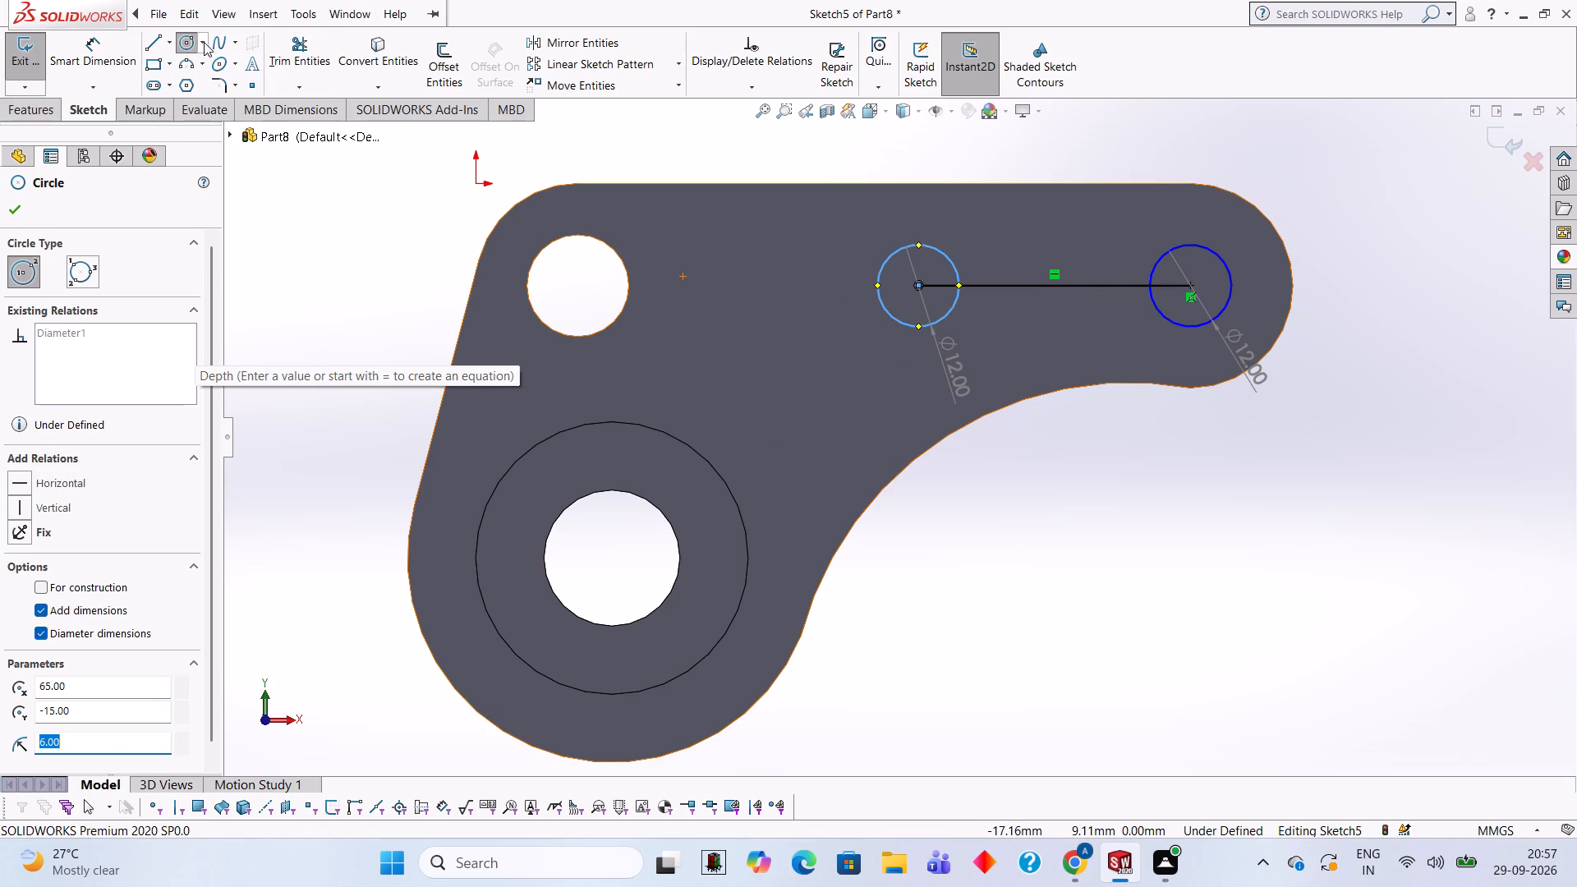
Connect the two 12 mm circles with upper and lower 40 mm horizontal lines, joined by a vertical line across the outer circle.
{"action": "left_click", "coordinate": [152, 51]}
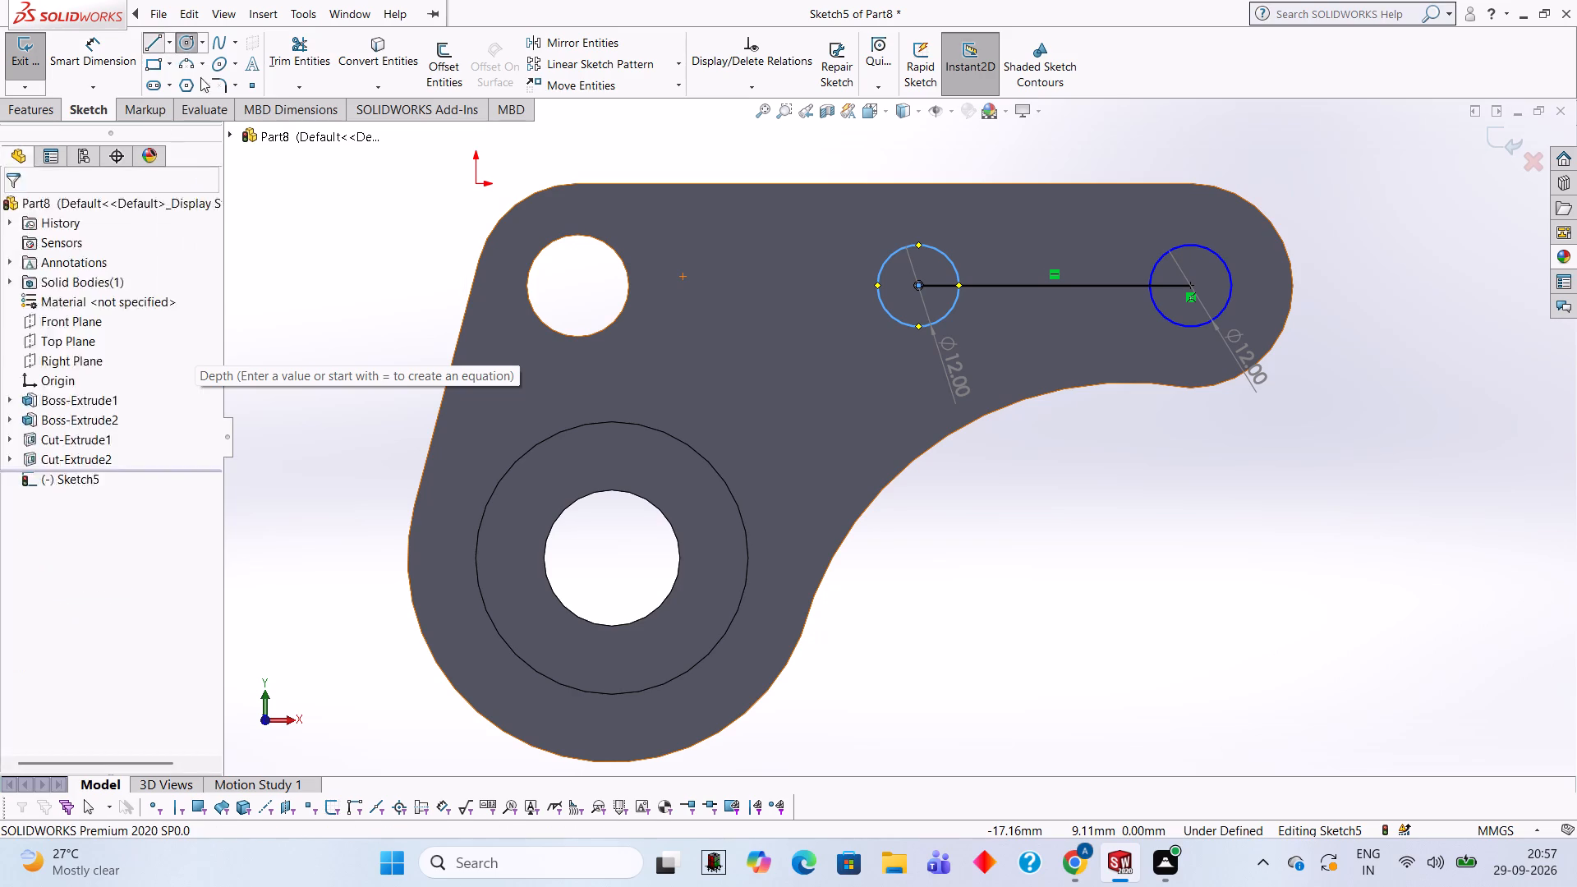
{"action": "left_click", "coordinate": [919, 243]}
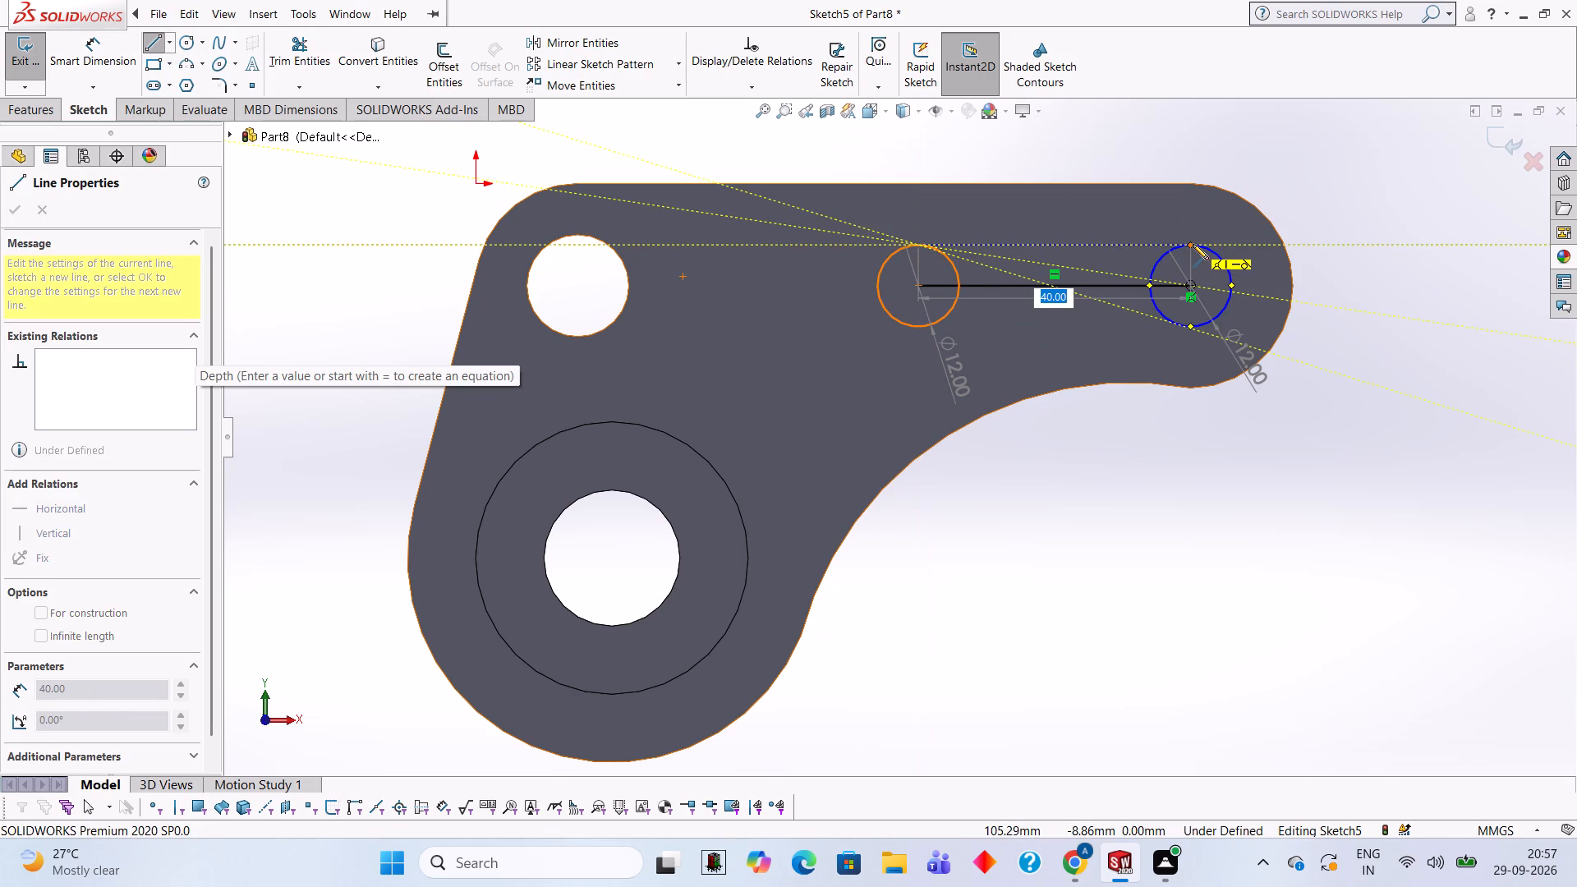
{"action": "left_click", "coordinate": [1188, 242]}
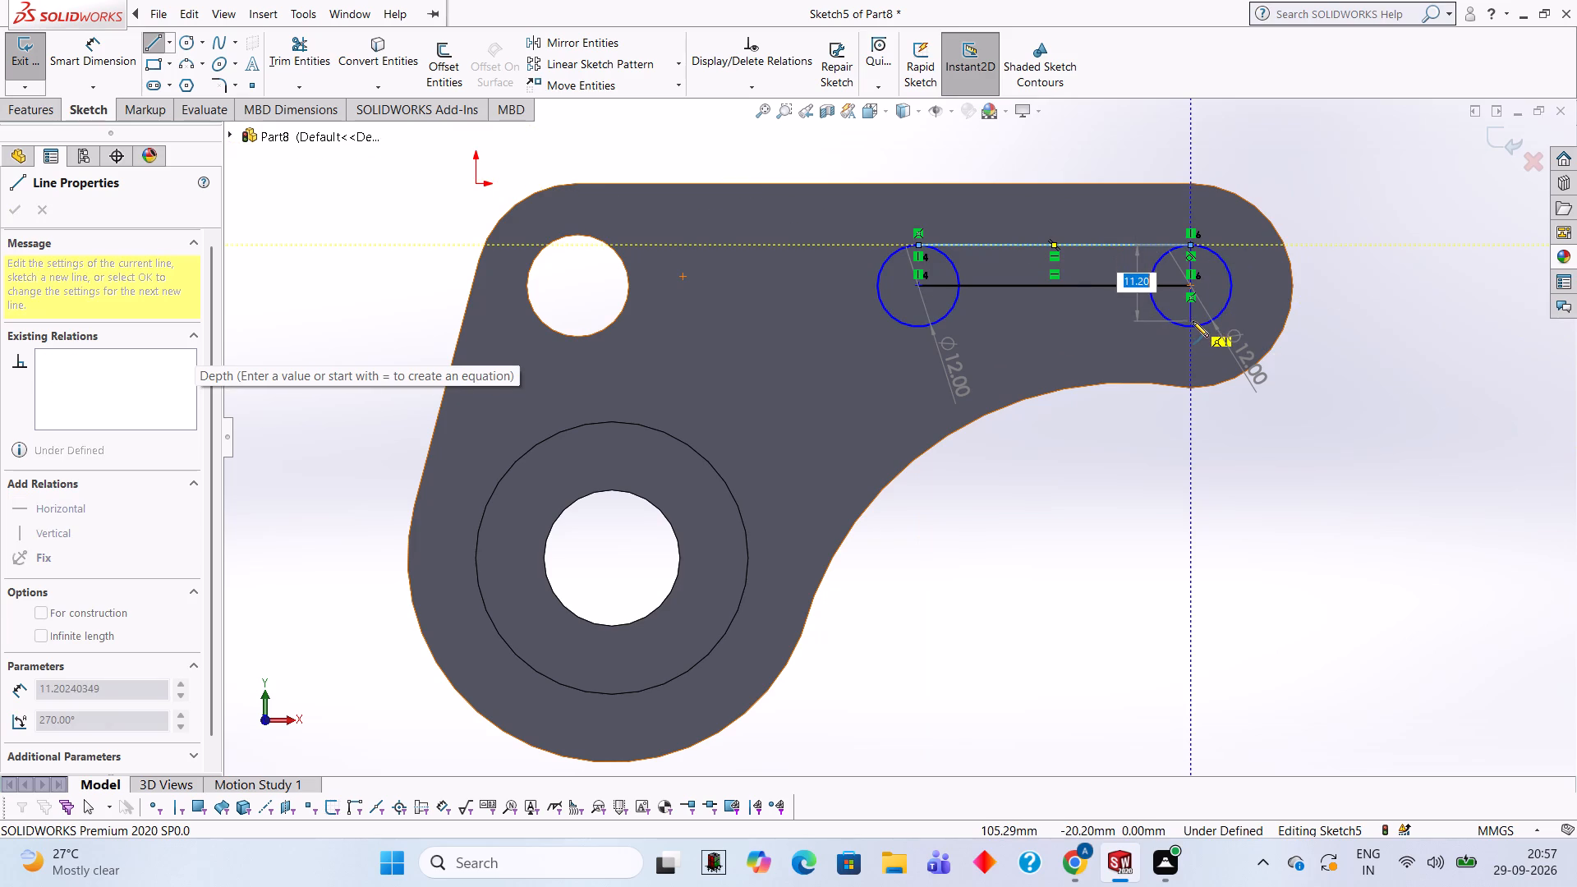
{"action": "left_click", "coordinate": [1191, 327]}
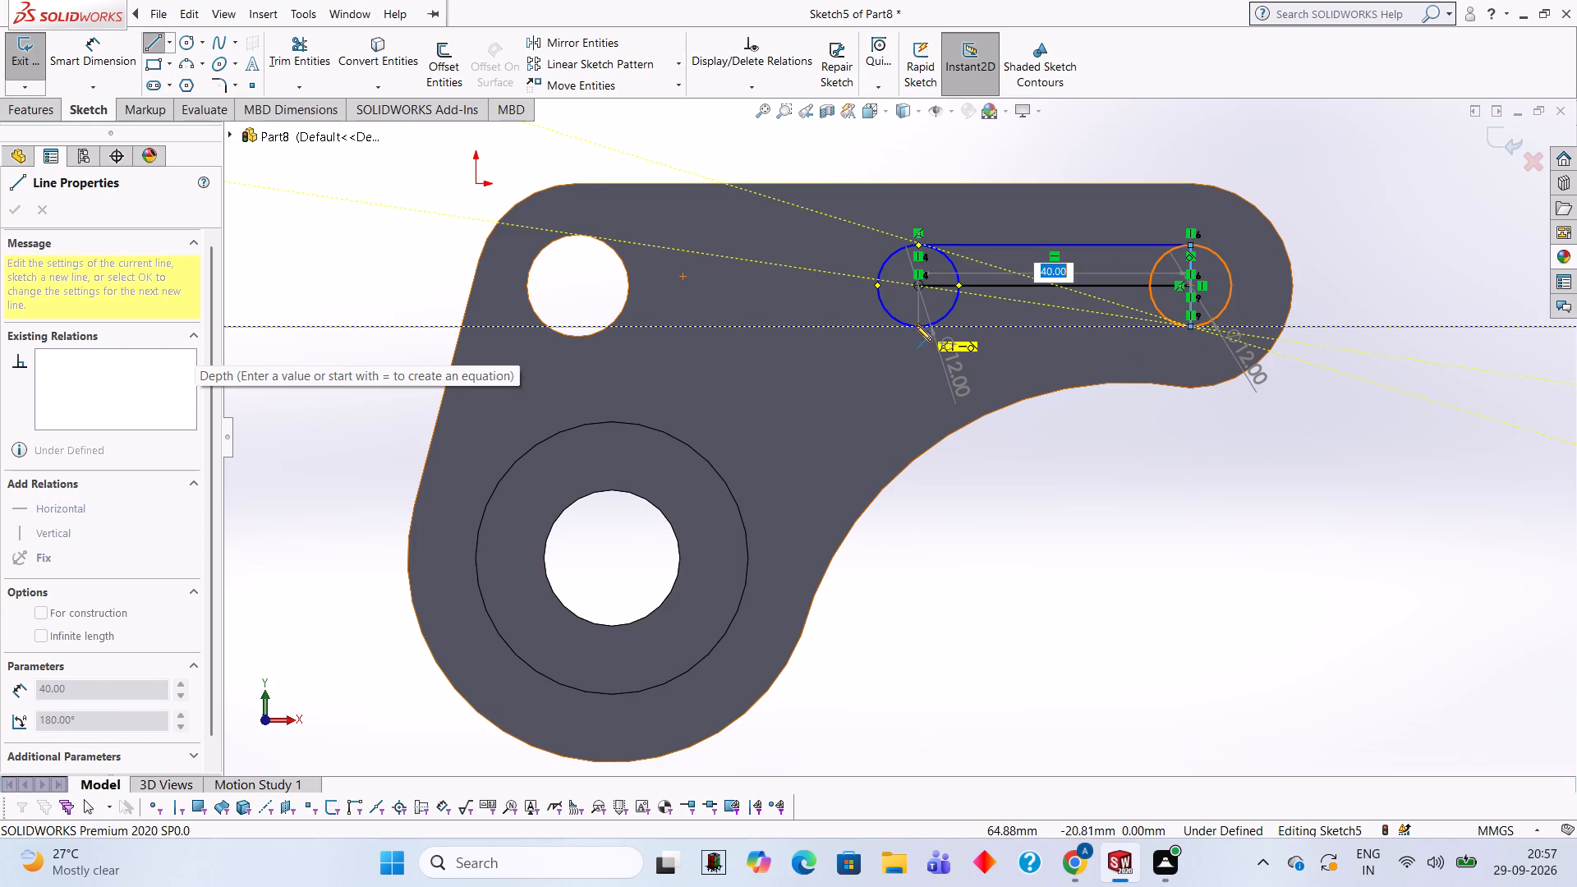
{"action": "left_click", "coordinate": [920, 325]}
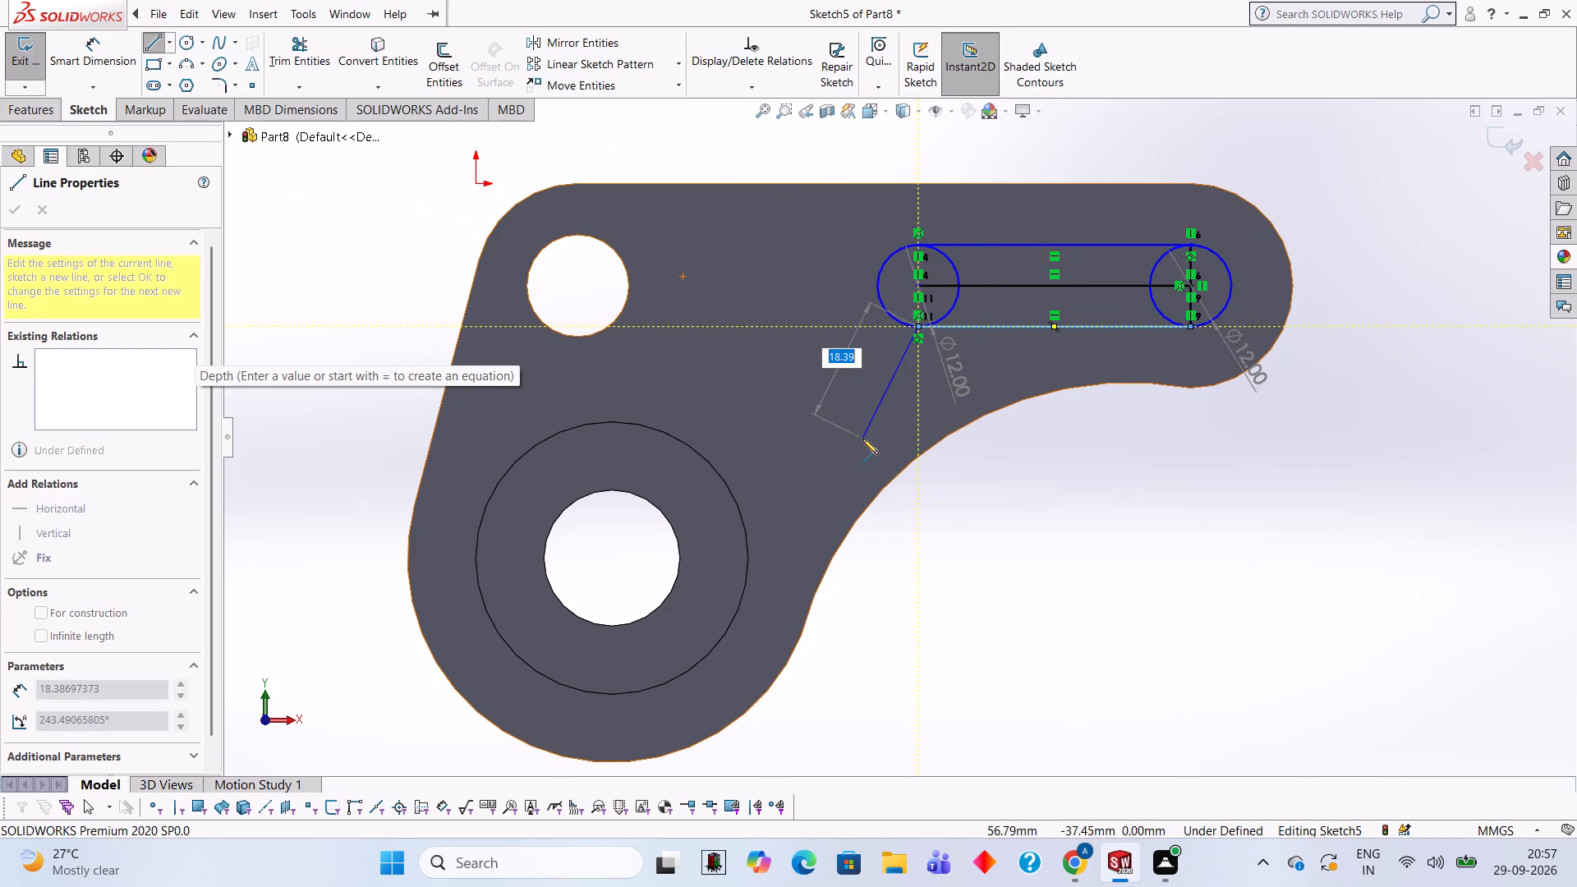
{"action": "key", "text": "Escape"}
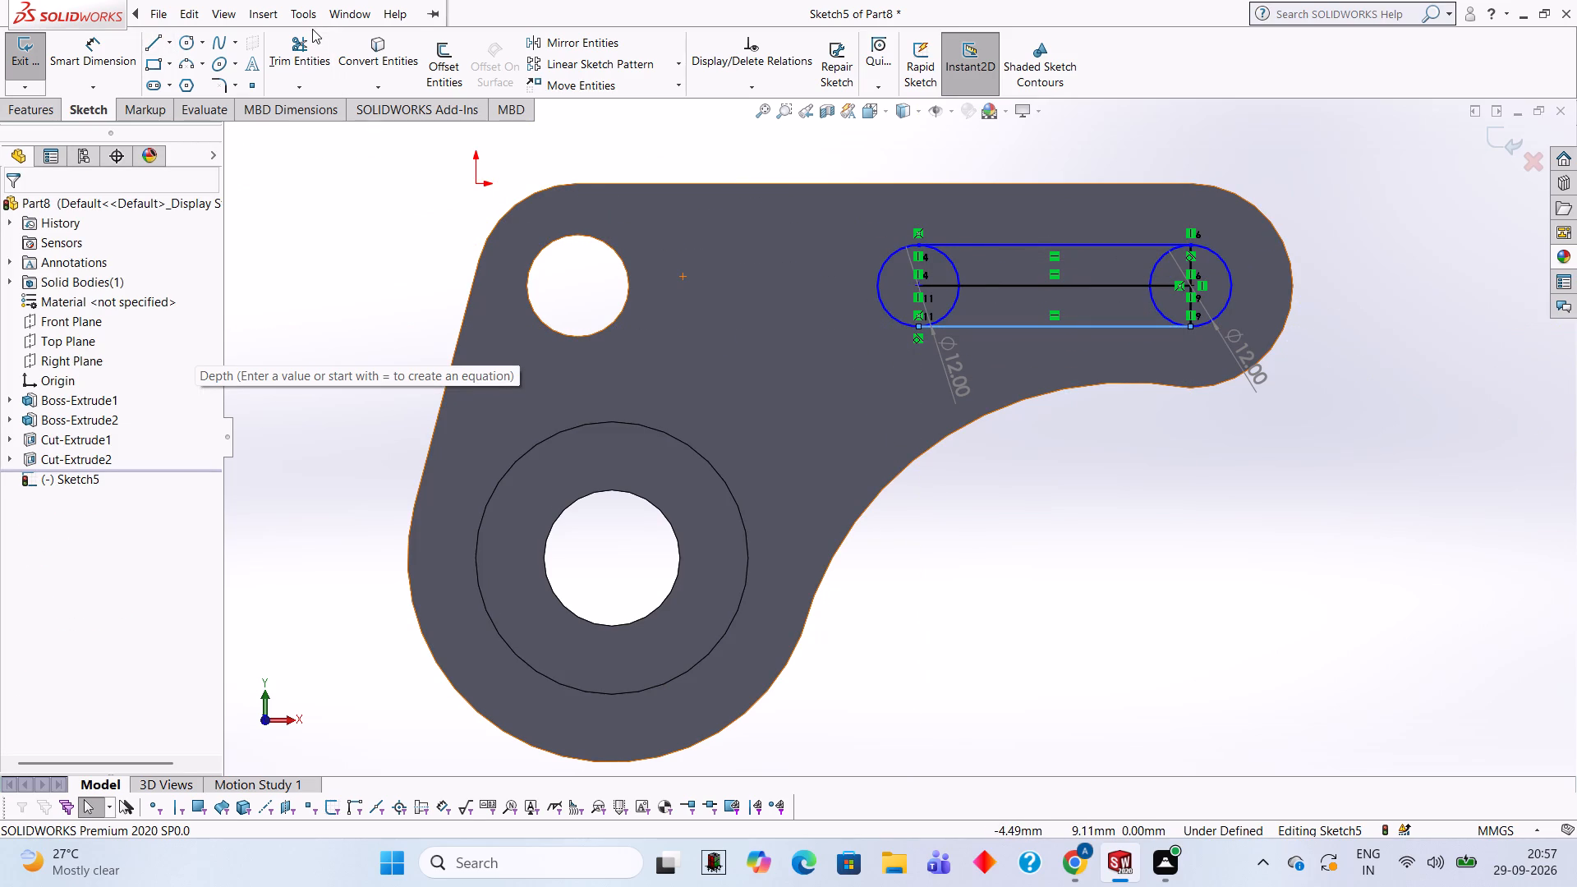
Trim the circles' inner arcs, the centre line and the vertical line to leave a closed slot outline.
{"action": "left_click", "coordinate": [320, 44]}
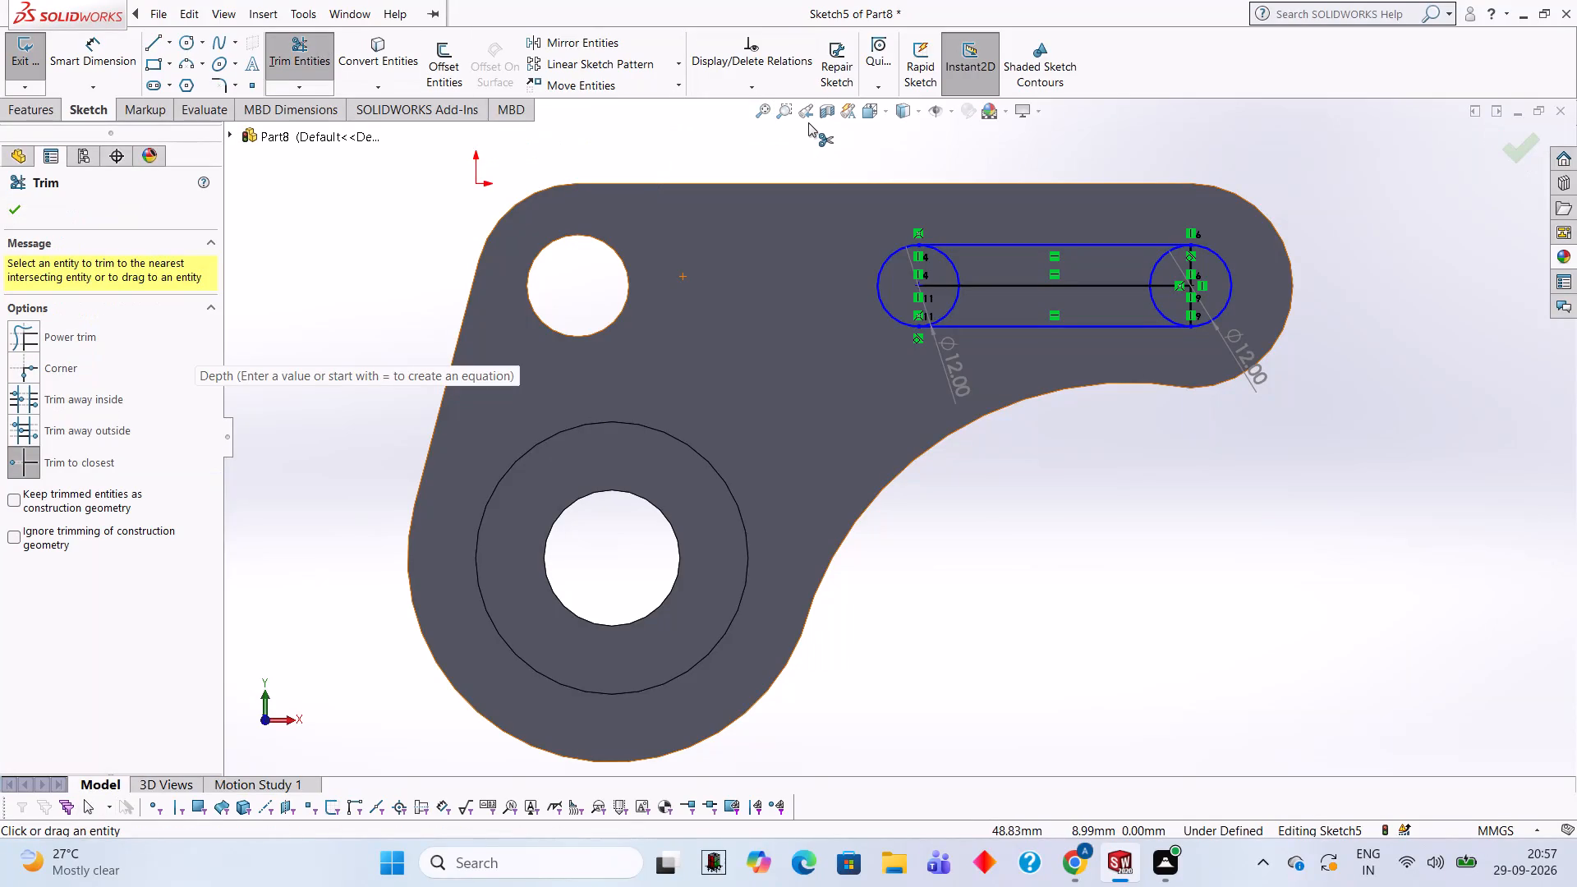
{"action": "left_click", "coordinate": [954, 276]}
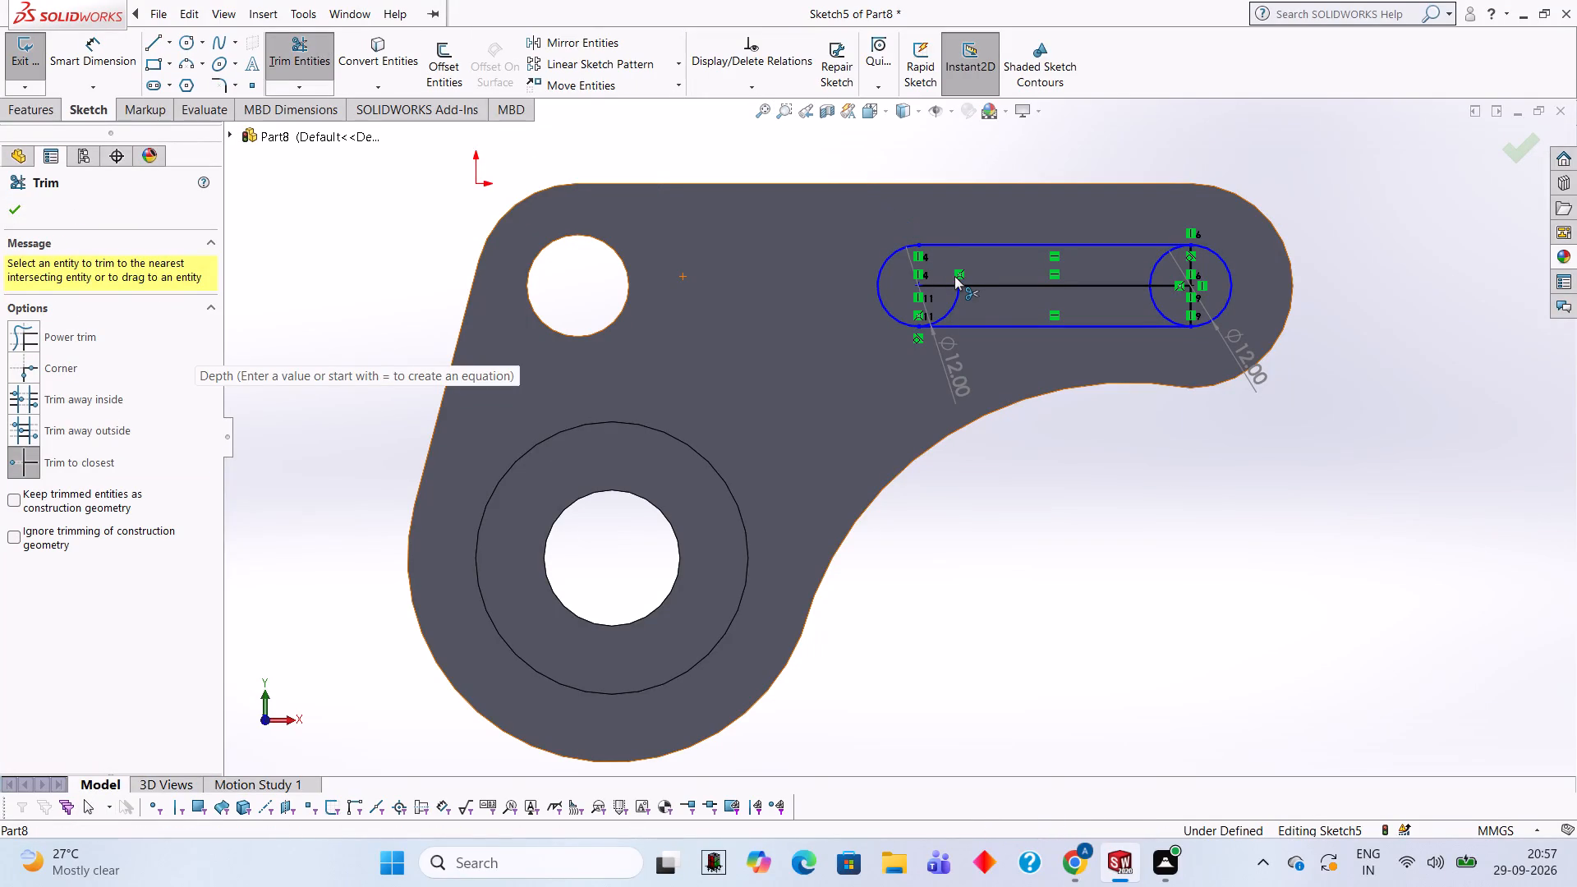
{"action": "left_click", "coordinate": [955, 306]}
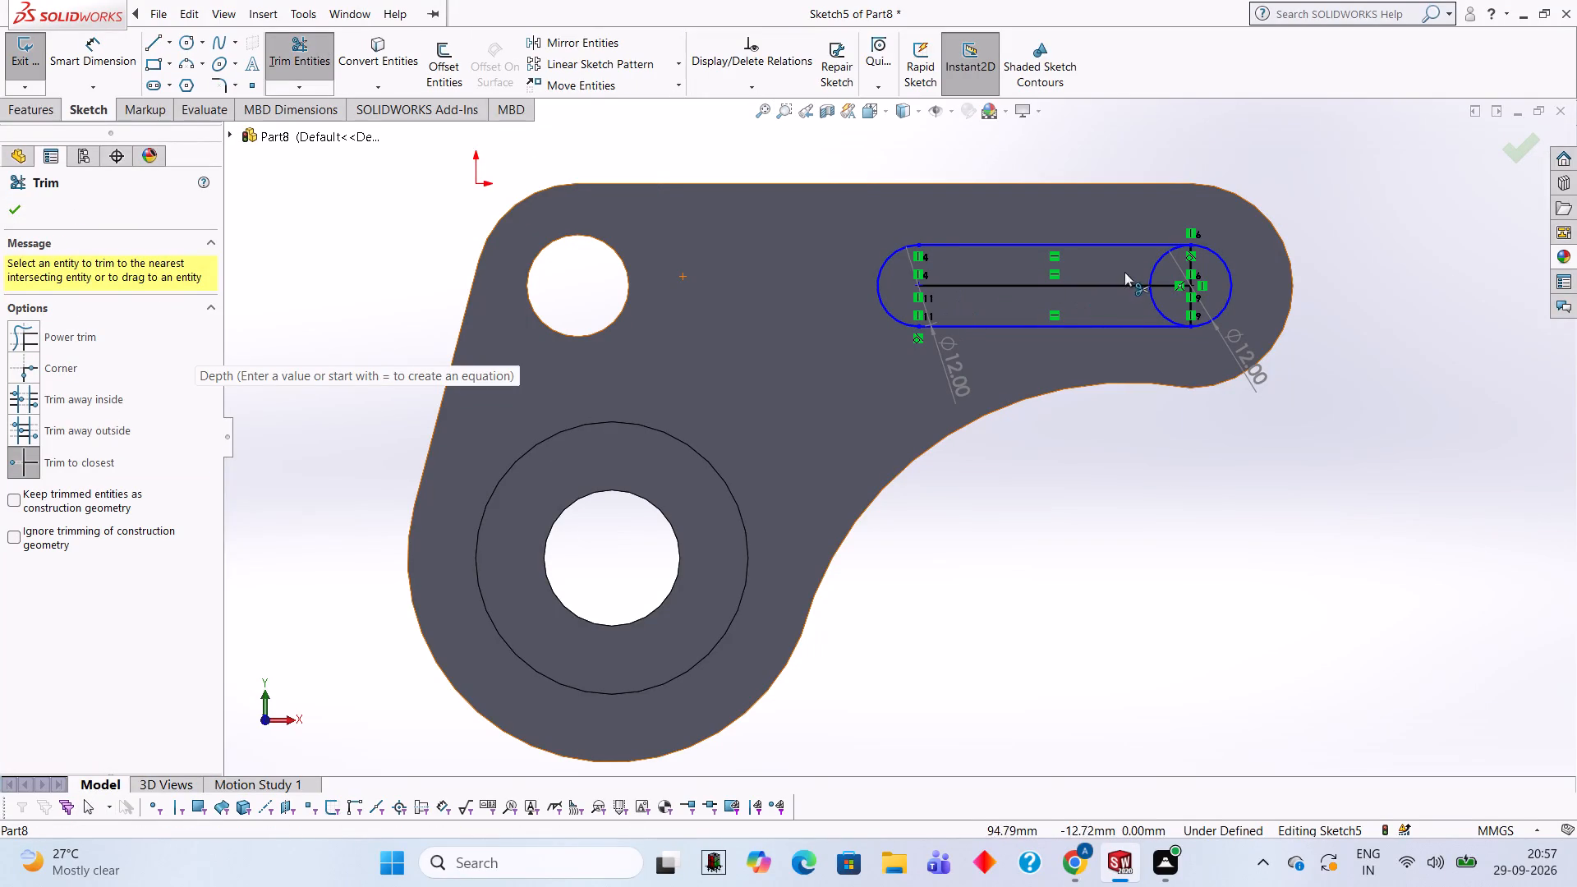
{"action": "left_click", "coordinate": [1148, 273]}
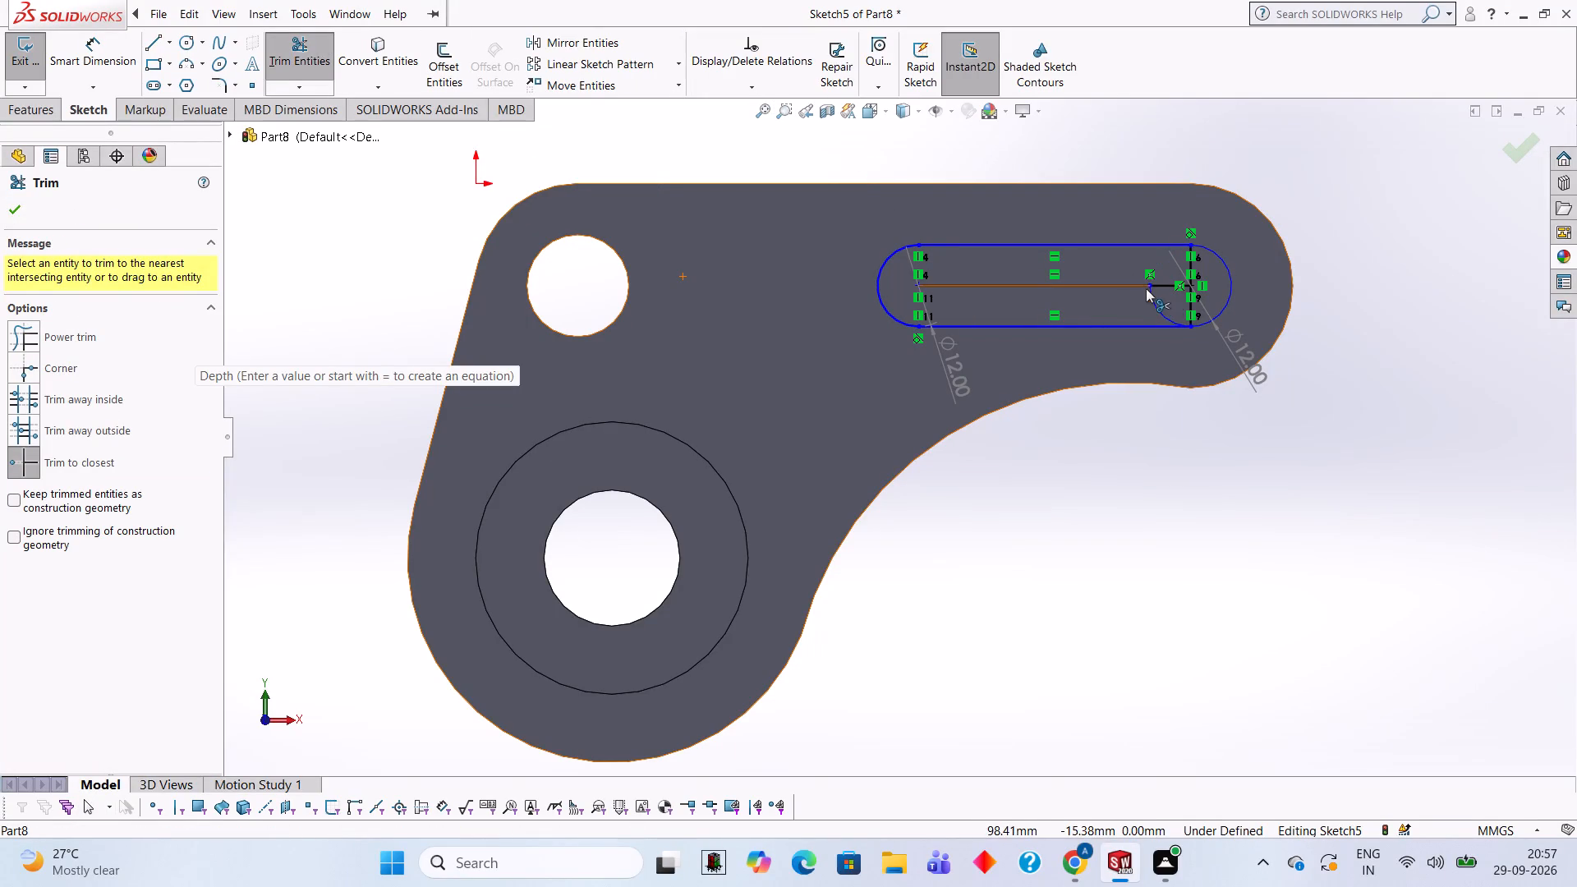
{"action": "left_click", "coordinate": [1153, 304]}
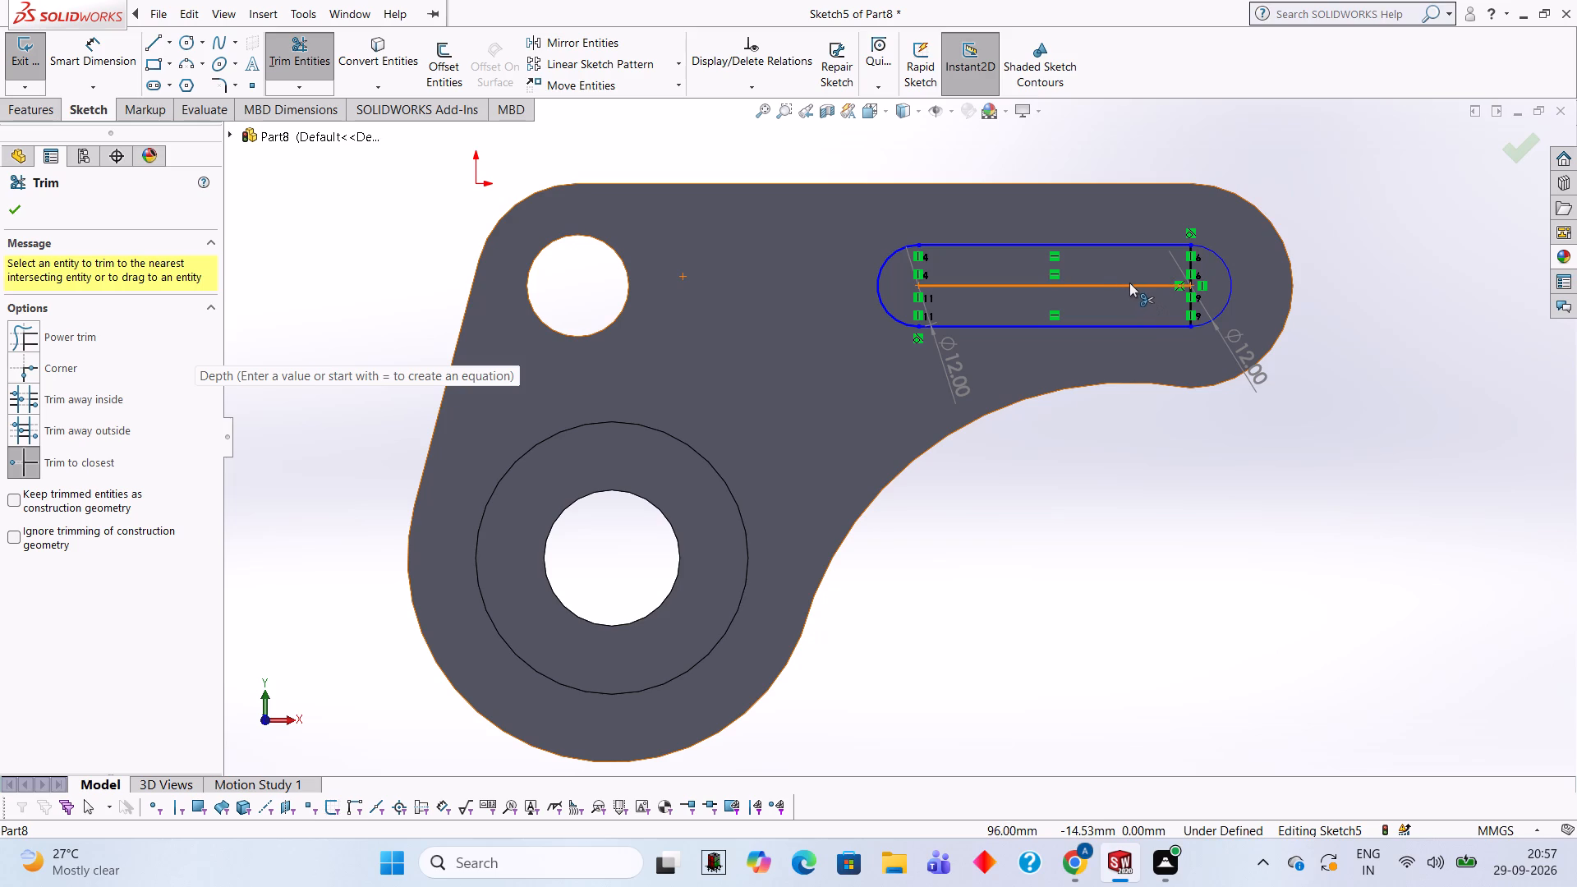
{"action": "left_click", "coordinate": [1129, 283]}
{"action": "scroll", "coordinate": [1230, 290], "scroll_direction": "down", "scroll_amount": 5}
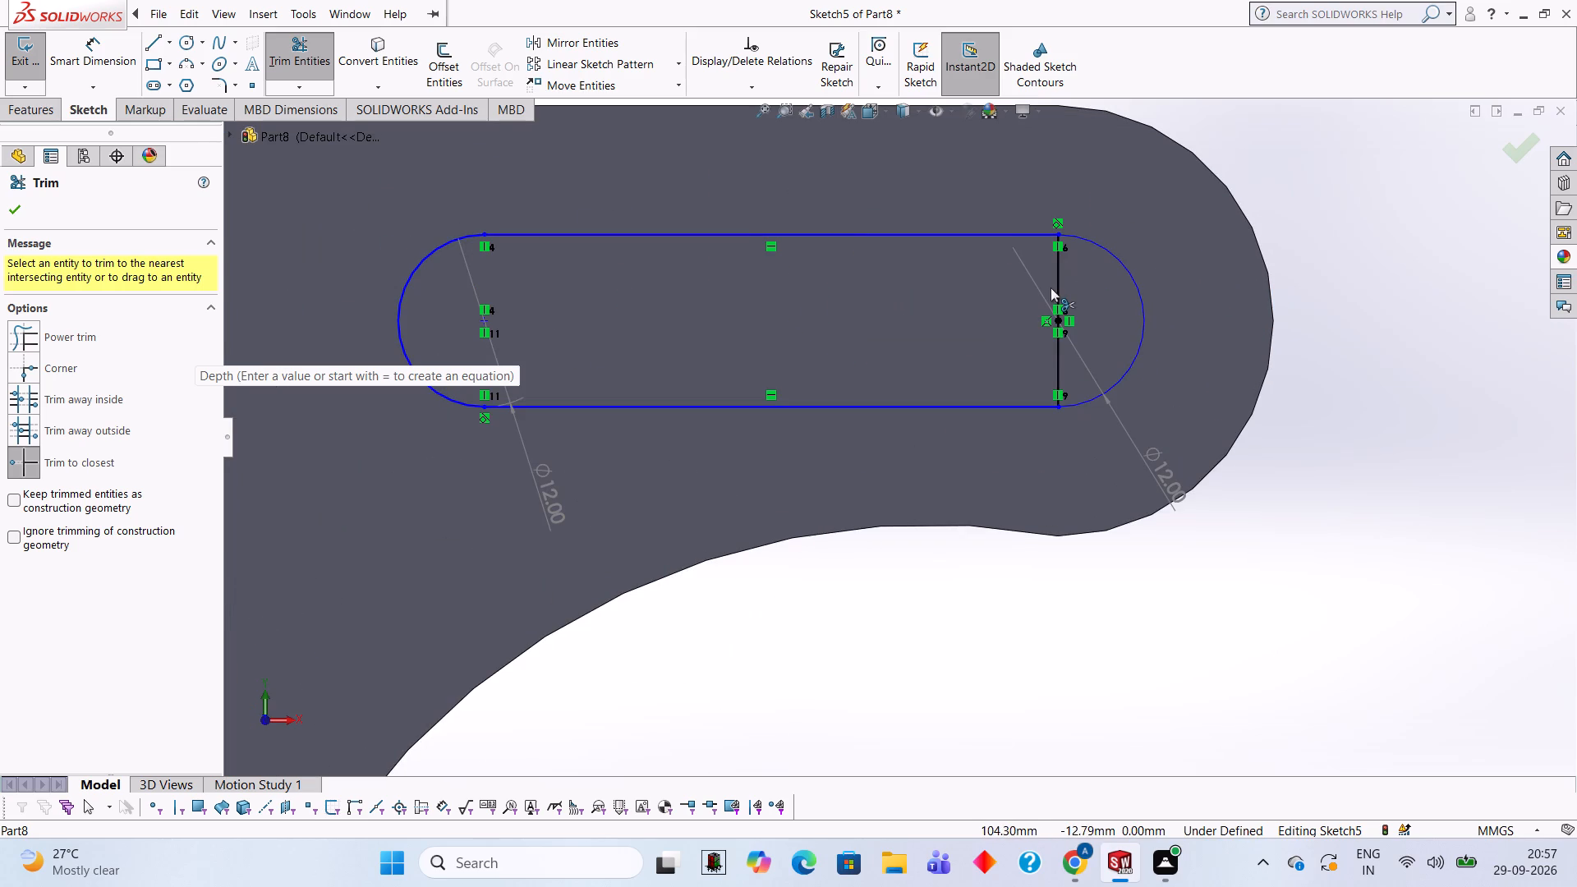
{"action": "left_click", "coordinate": [1055, 276]}
{"action": "scroll", "coordinate": [704, 352], "scroll_direction": "up", "scroll_amount": 3}
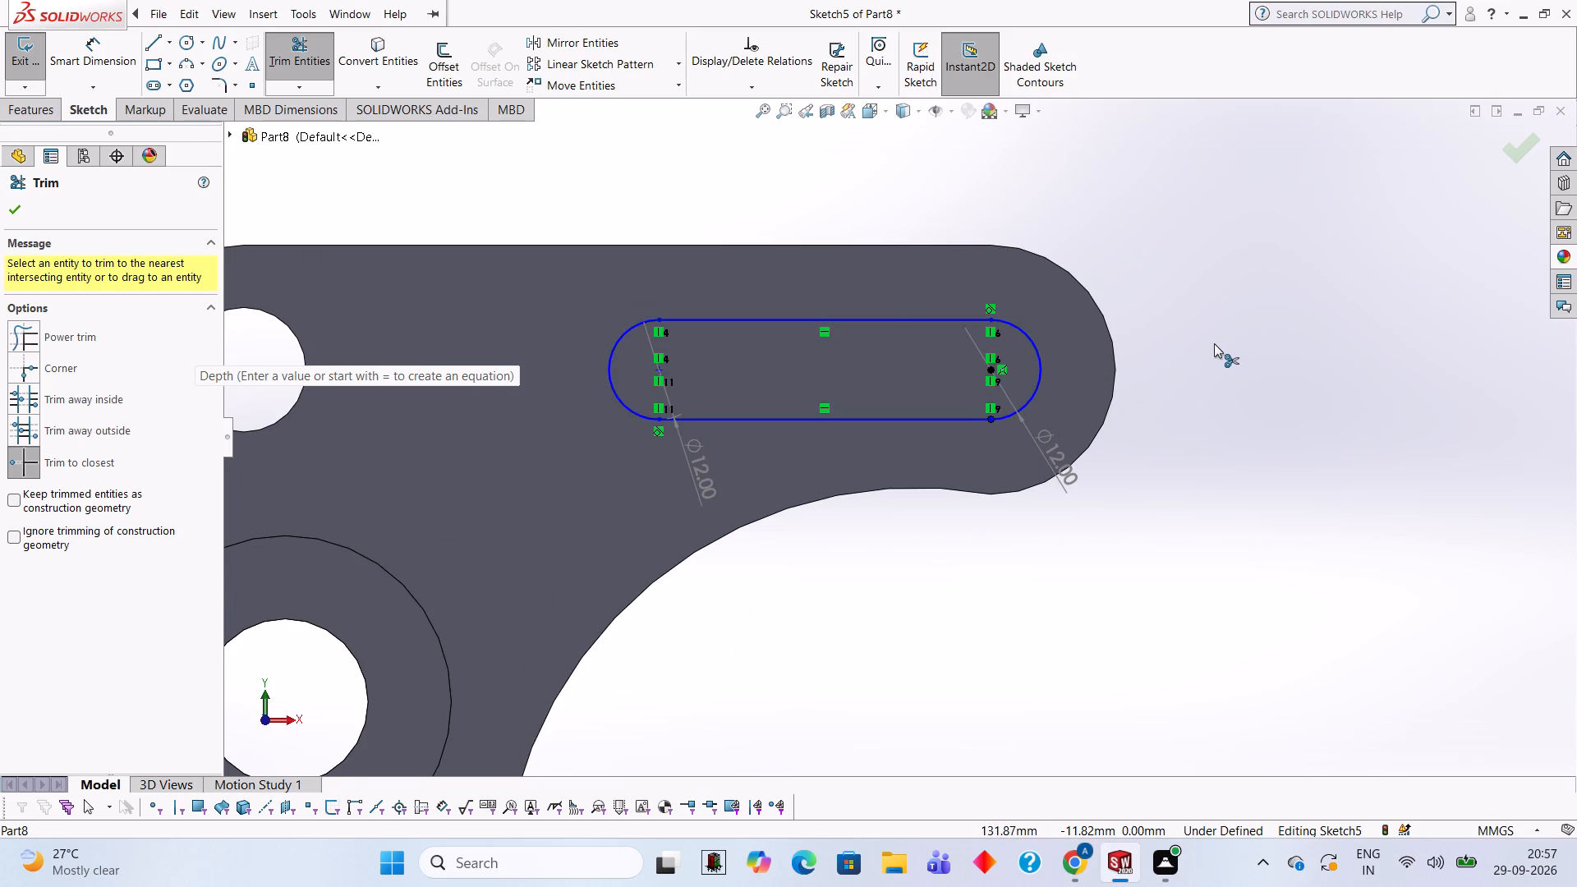
{"action": "scroll", "coordinate": [1068, 344], "scroll_direction": "up", "scroll_amount": 1}
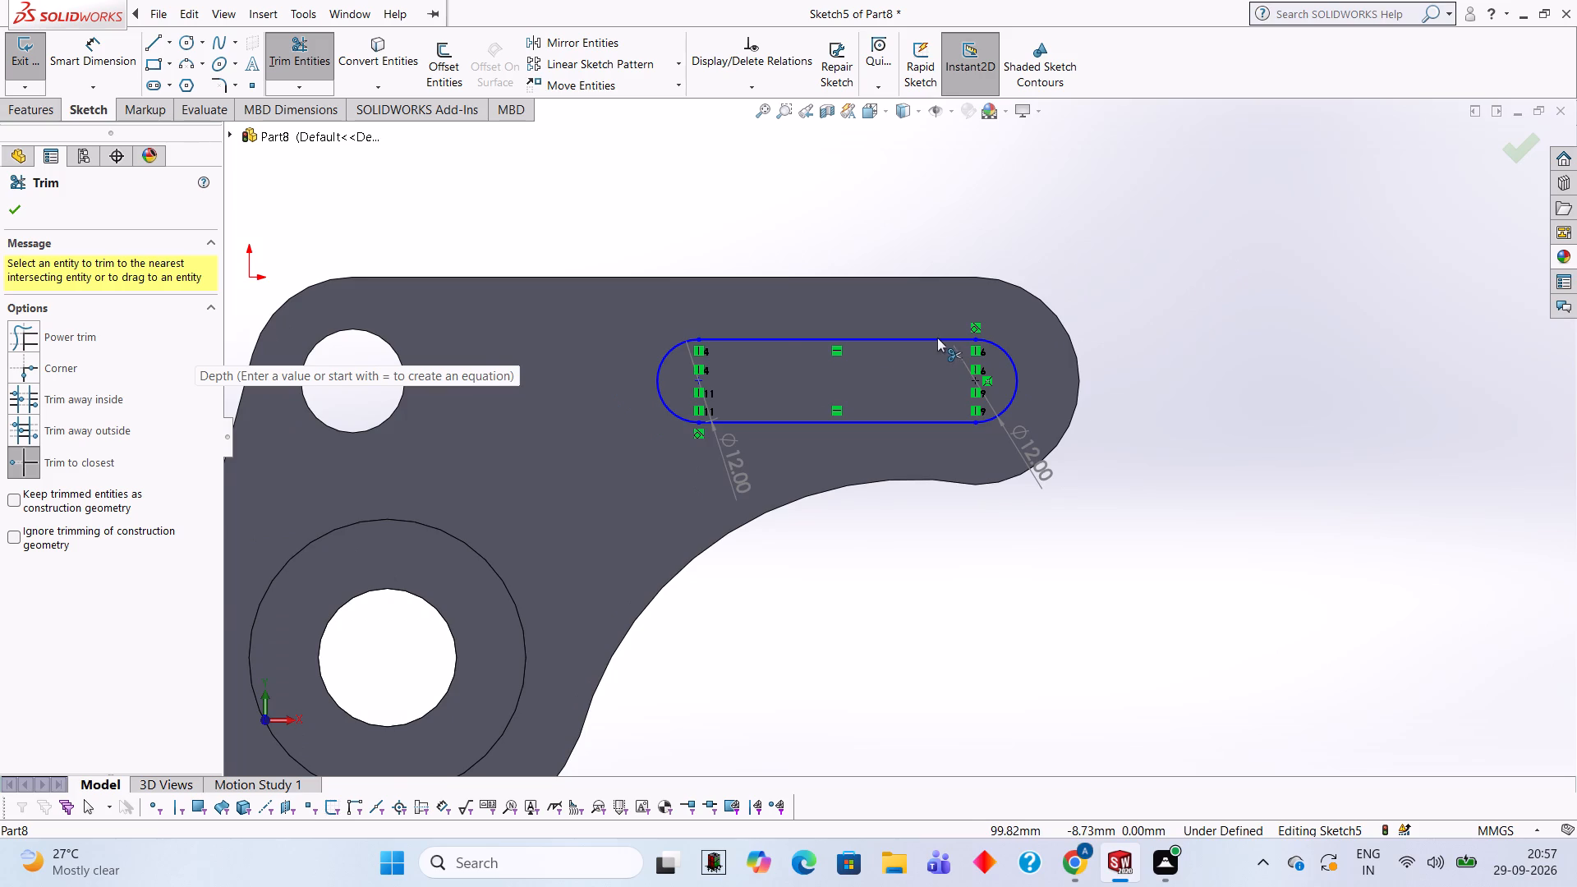
{"action": "scroll", "coordinate": [503, 438], "scroll_direction": "up", "scroll_amount": 2}
{"action": "scroll", "coordinate": [503, 439], "scroll_direction": "down", "scroll_amount": 1}
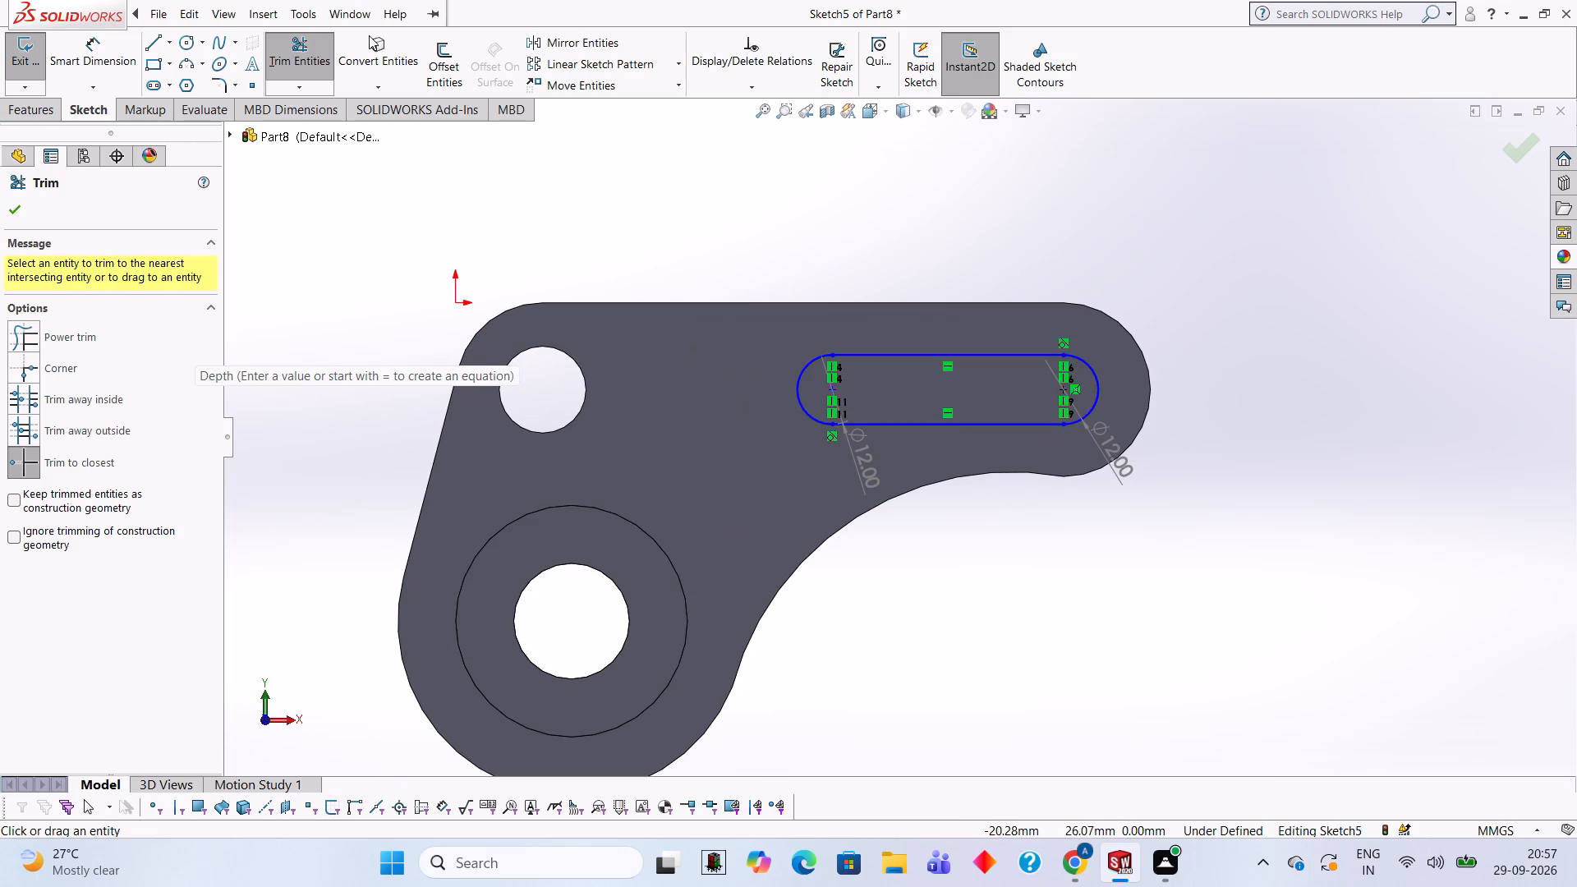
Cut the slot through the plate with a blind Extruded Cut 15 mm deep from the sketch plane.
{"action": "left_click", "coordinate": [30, 113]}
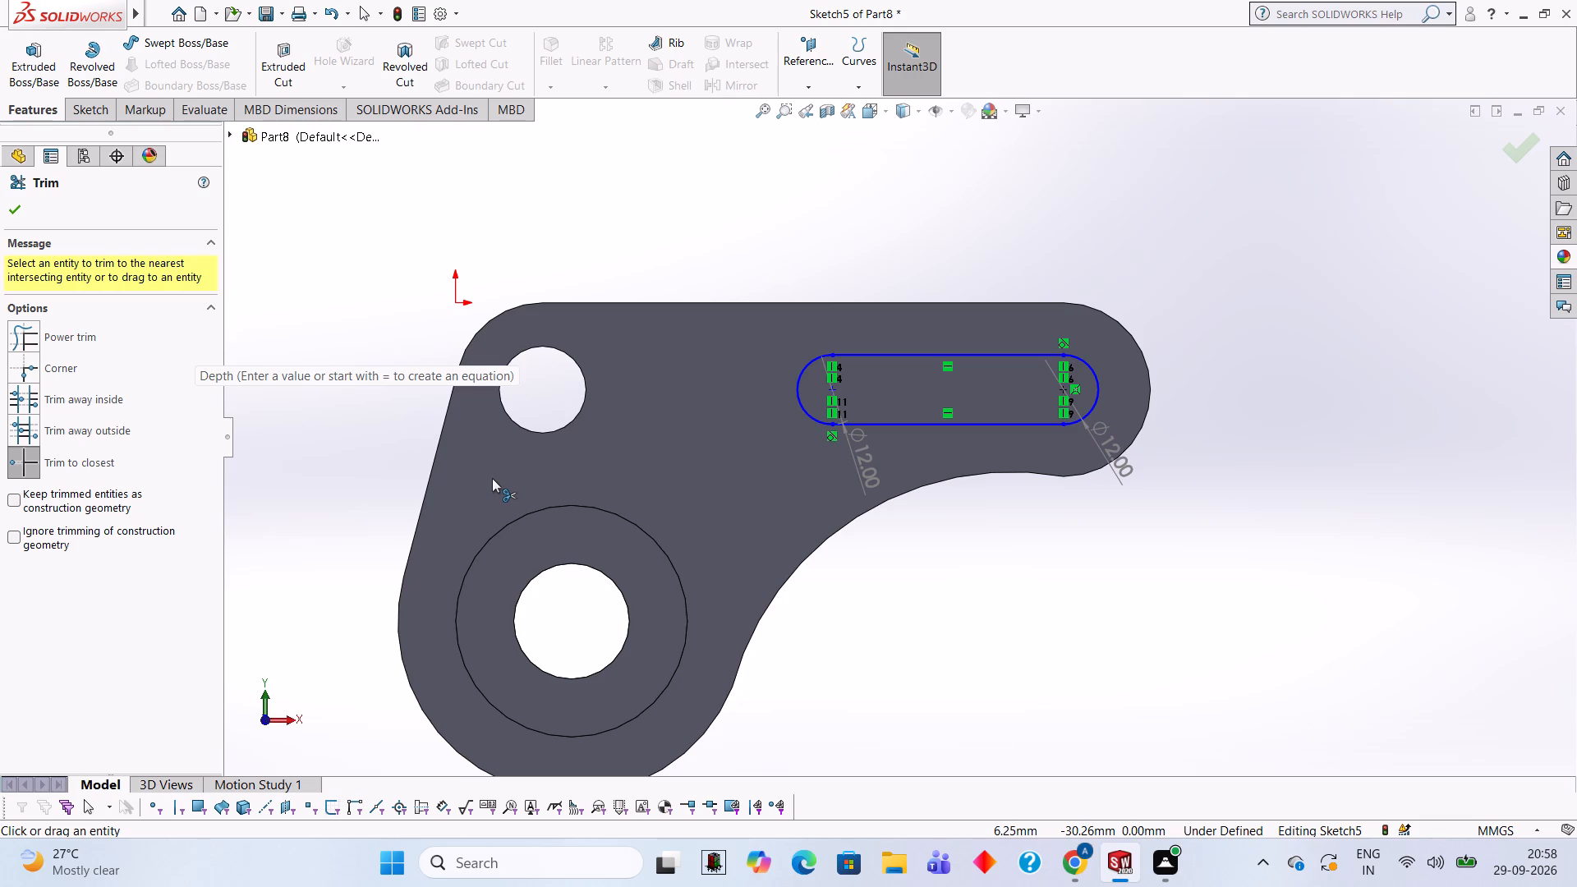
{"action": "left_click", "coordinate": [279, 56]}
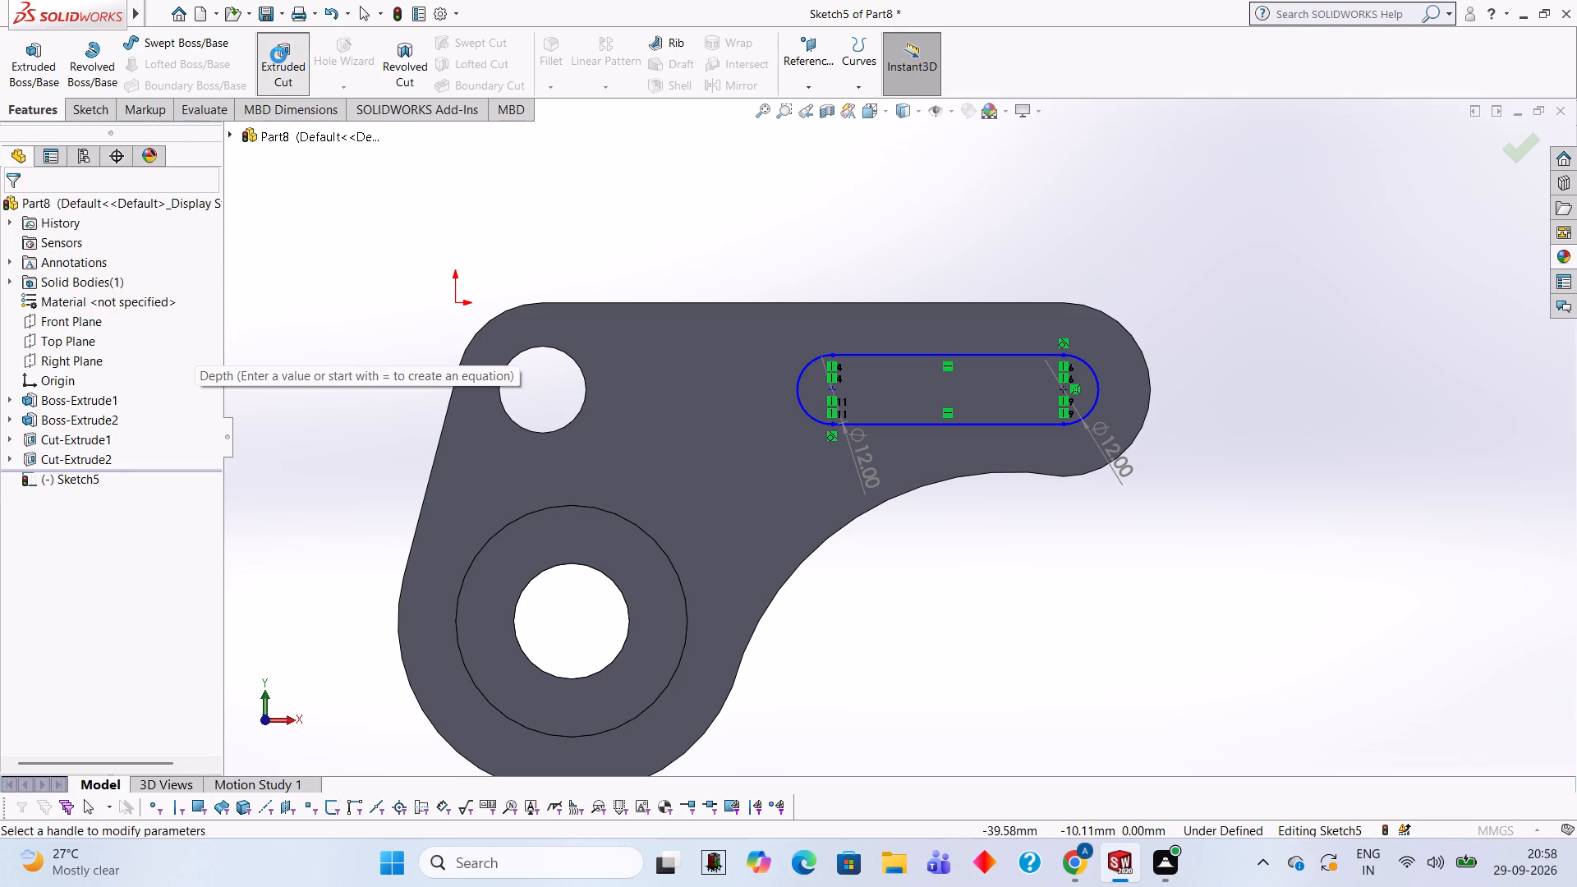
{"action": "middle_click_drag", "start_coordinate": [1317, 301], "coordinate": [1243, 296]}
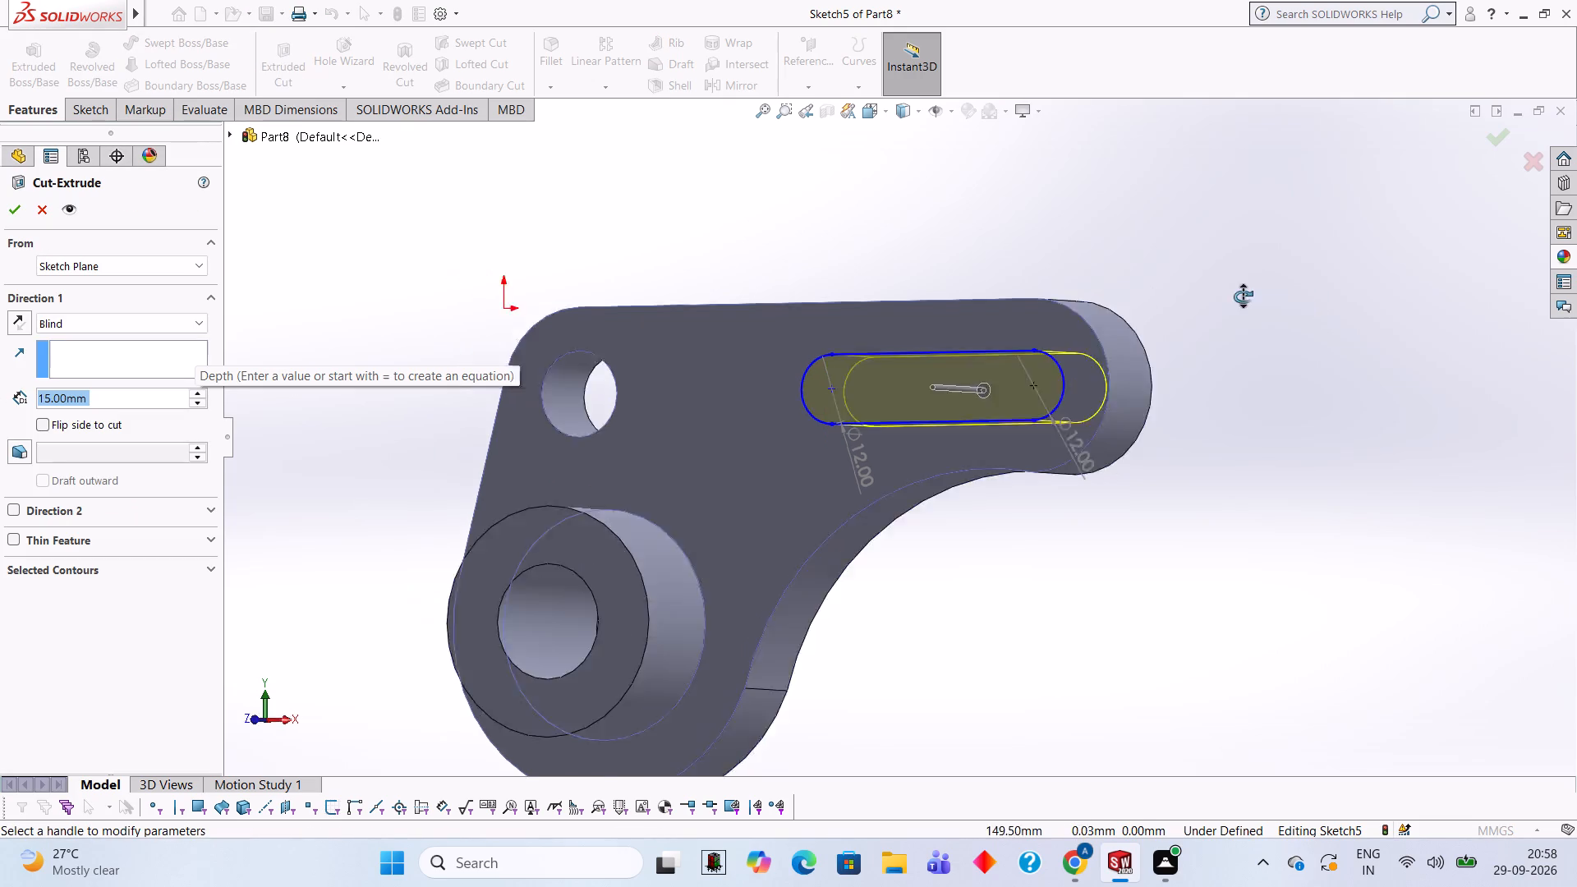
{"action": "middle_click_drag", "start_coordinate": [1243, 296], "coordinate": [1156, 296]}
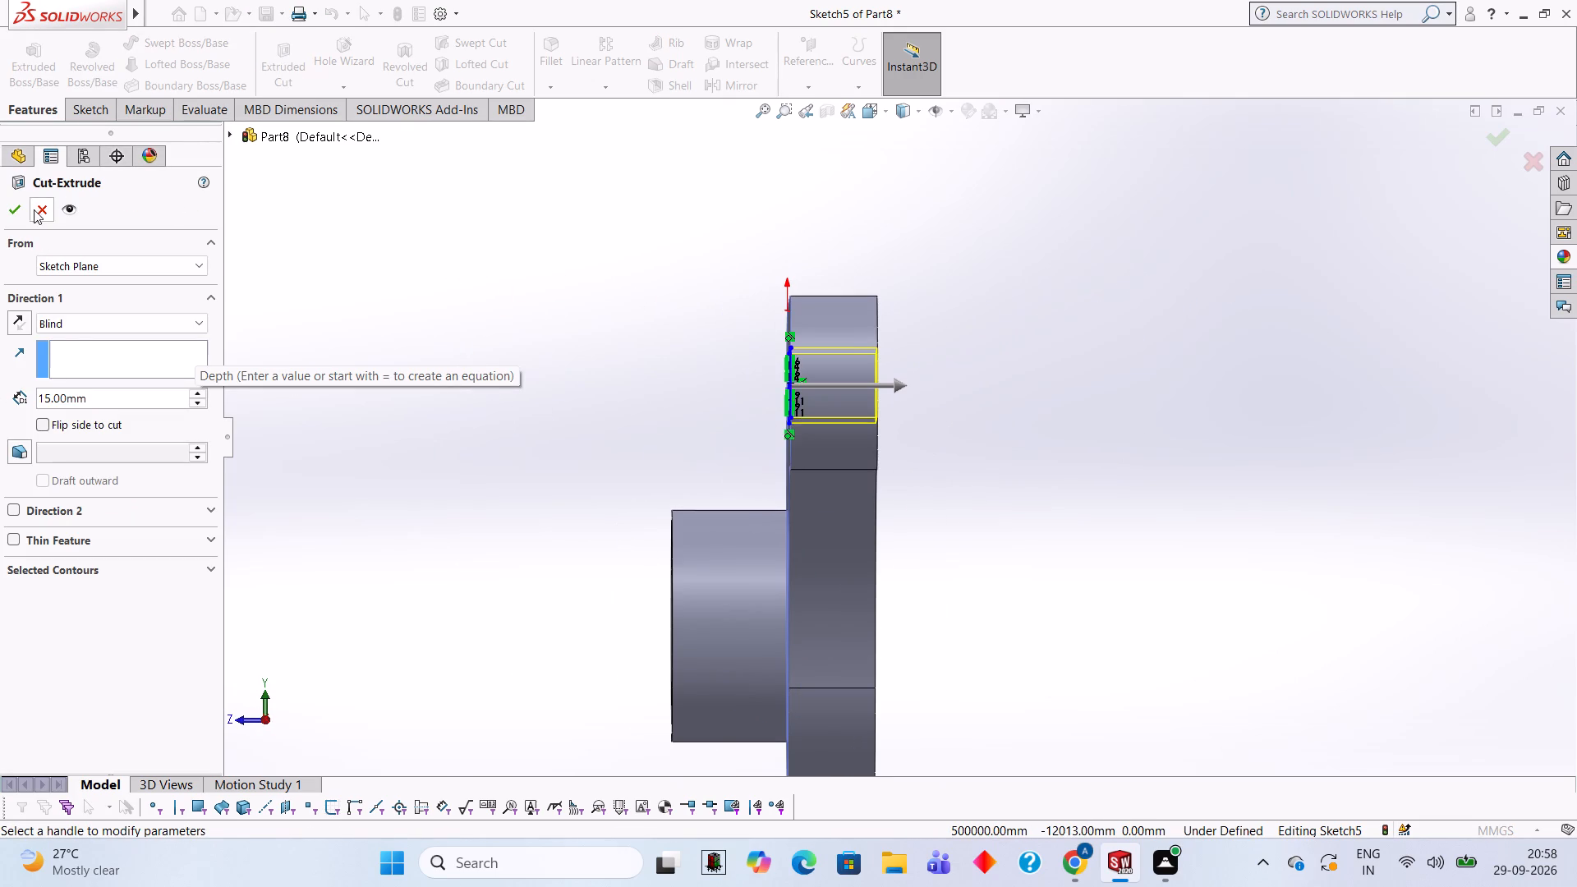
{"action": "left_click", "coordinate": [12, 218]}
{"action": "left_click", "coordinate": [404, 273]}
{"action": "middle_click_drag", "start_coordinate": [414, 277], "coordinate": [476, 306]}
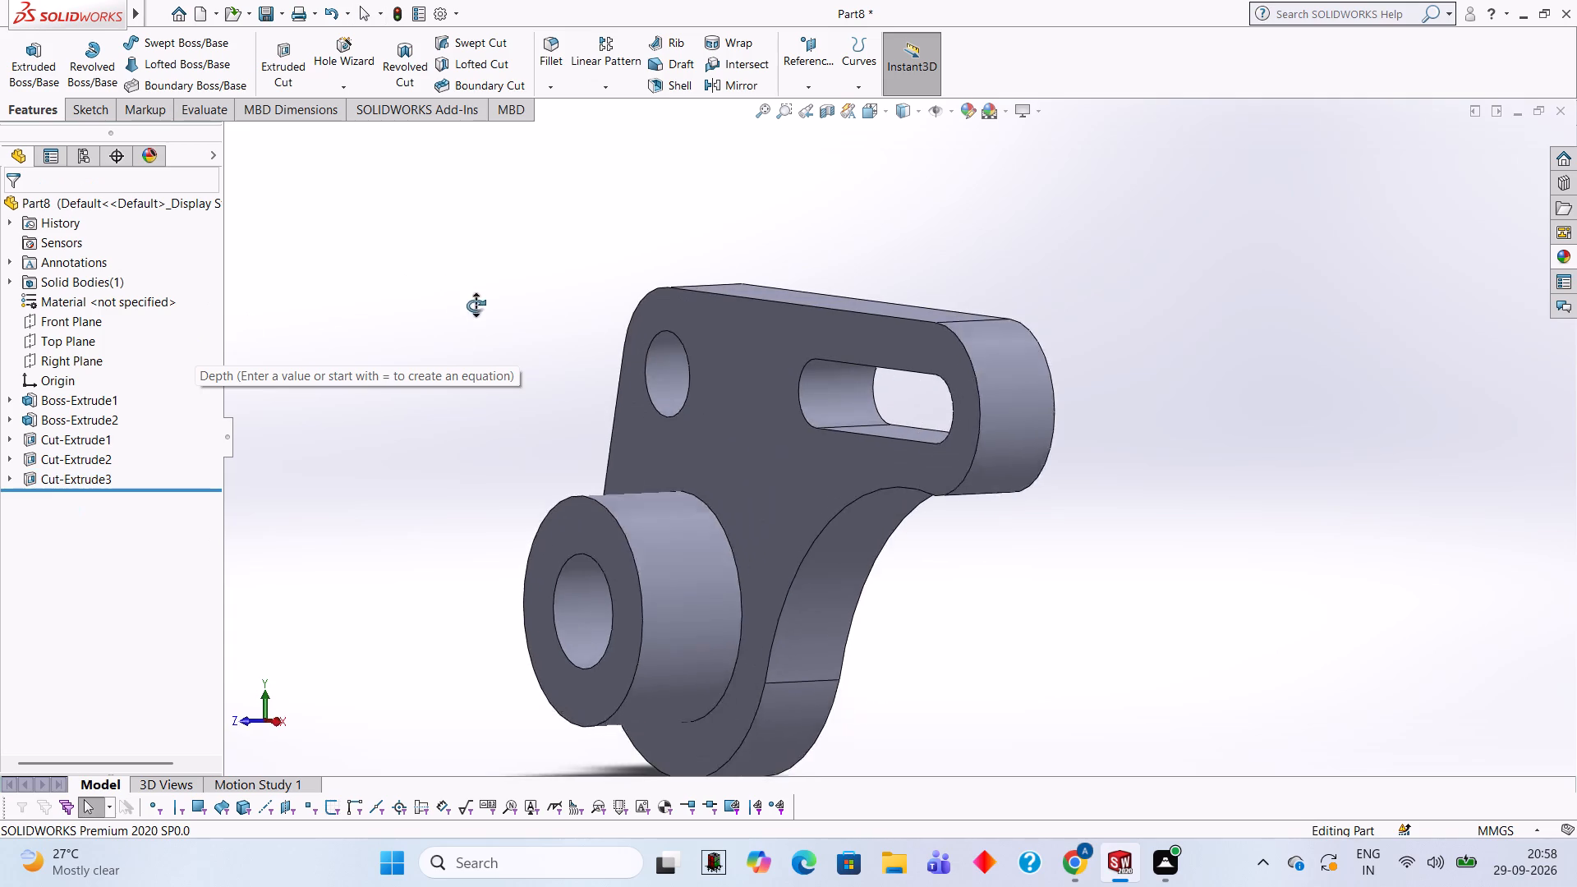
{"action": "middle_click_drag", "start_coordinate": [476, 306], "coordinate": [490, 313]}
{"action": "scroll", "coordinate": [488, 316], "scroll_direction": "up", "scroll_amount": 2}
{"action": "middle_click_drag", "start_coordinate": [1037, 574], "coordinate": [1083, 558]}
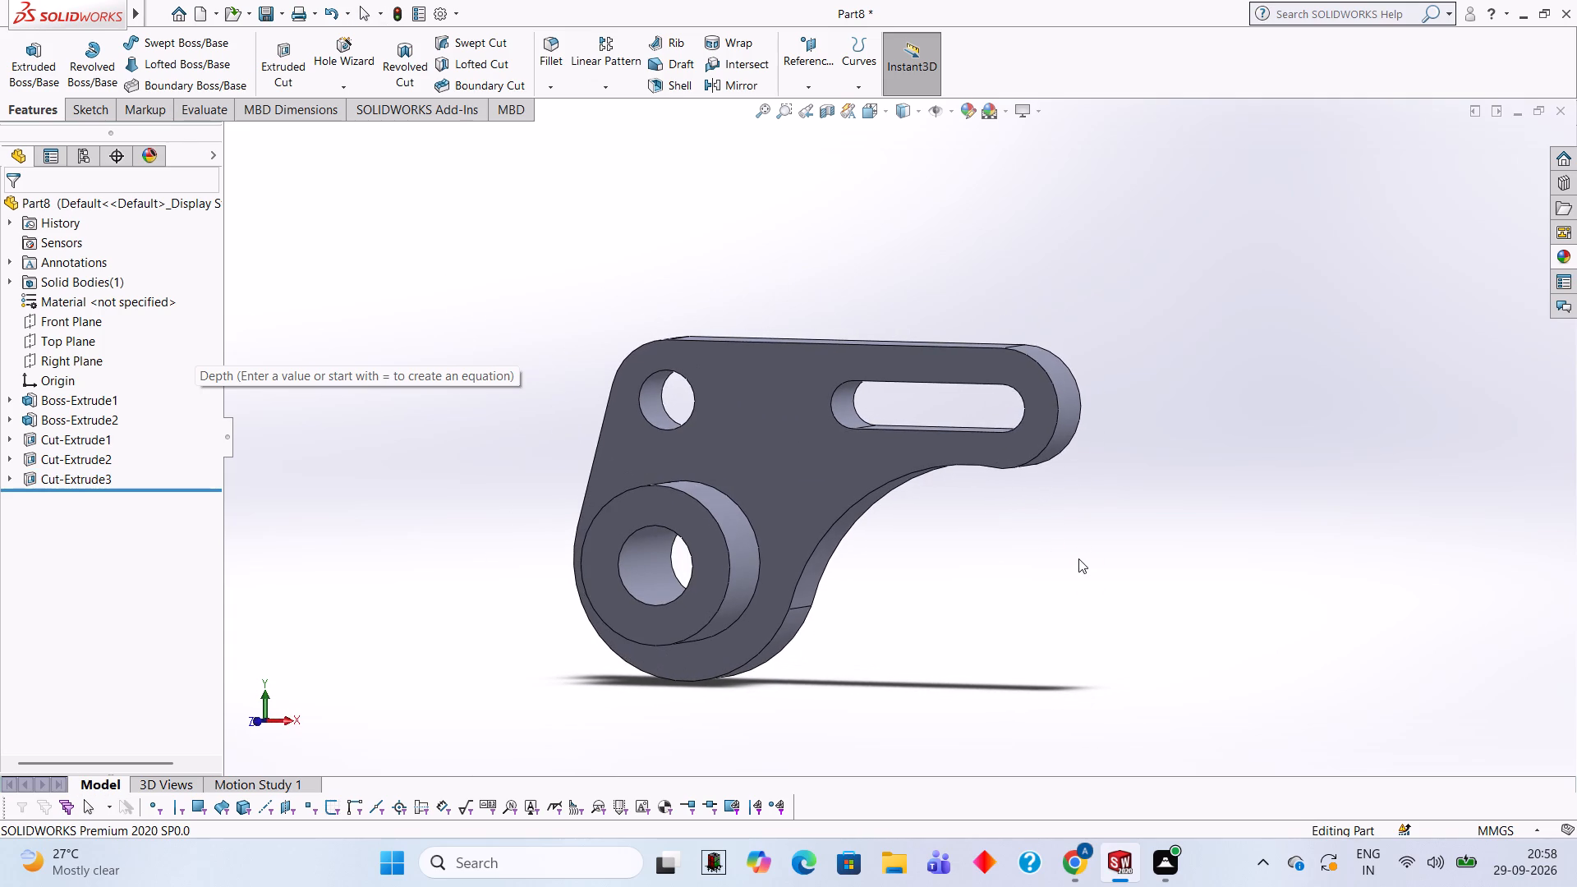
Examine the modelled plate from several angles, checking the bored boss, the corner hole and the arm slot.
{"action": "scroll", "coordinate": [994, 572], "scroll_direction": "up", "scroll_amount": 1}
{"action": "middle_click_drag", "start_coordinate": [994, 572], "coordinate": [1028, 589]}
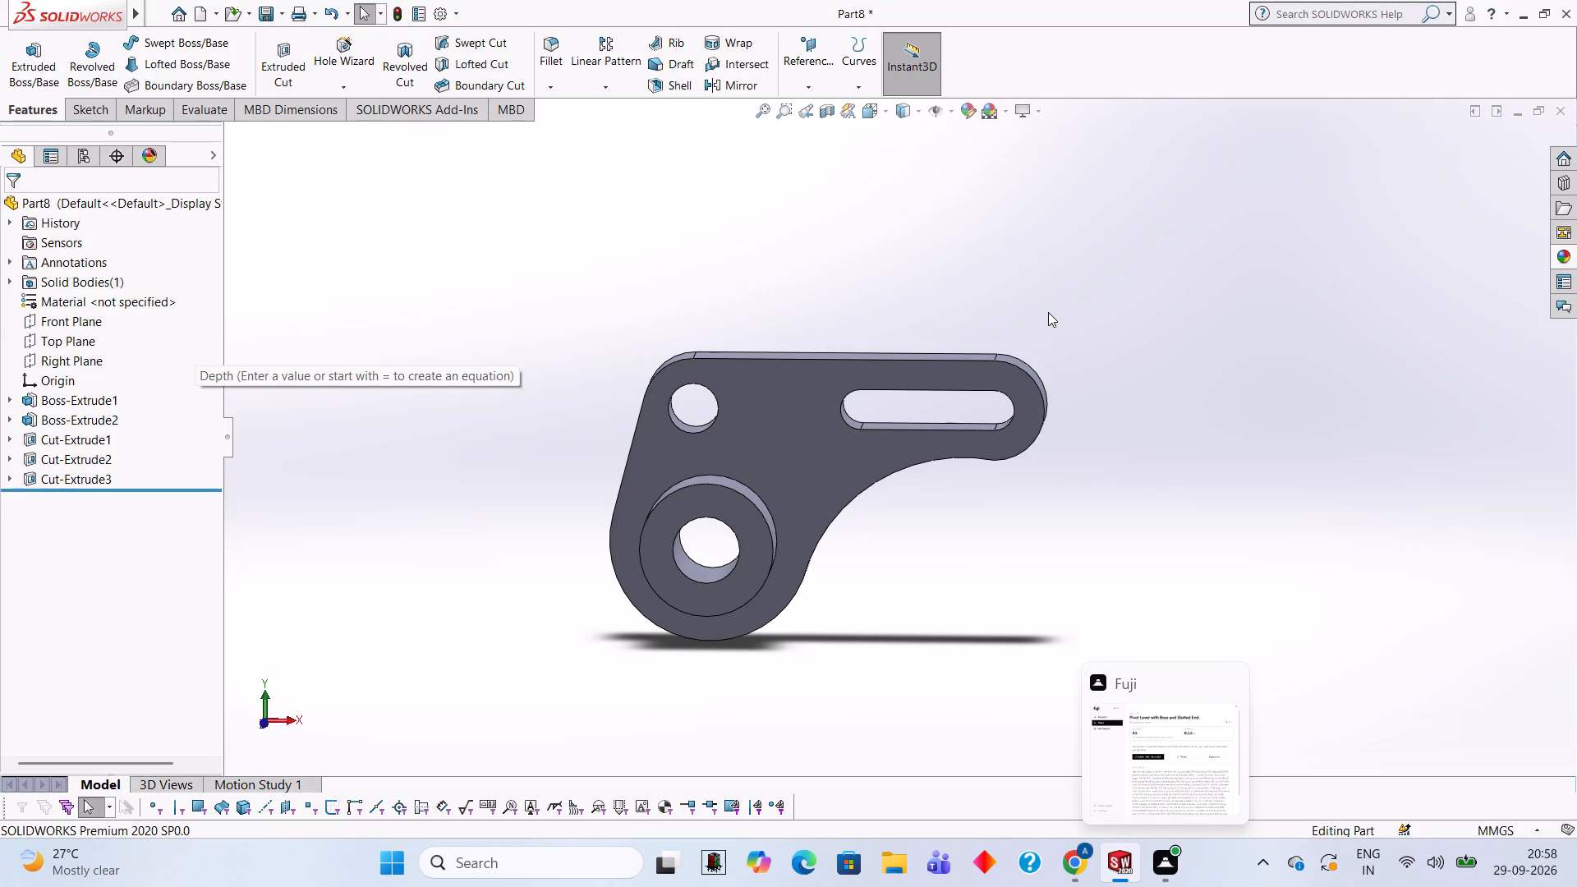
{"action": "middle_click_drag", "start_coordinate": [1108, 301], "coordinate": [1054, 279]}
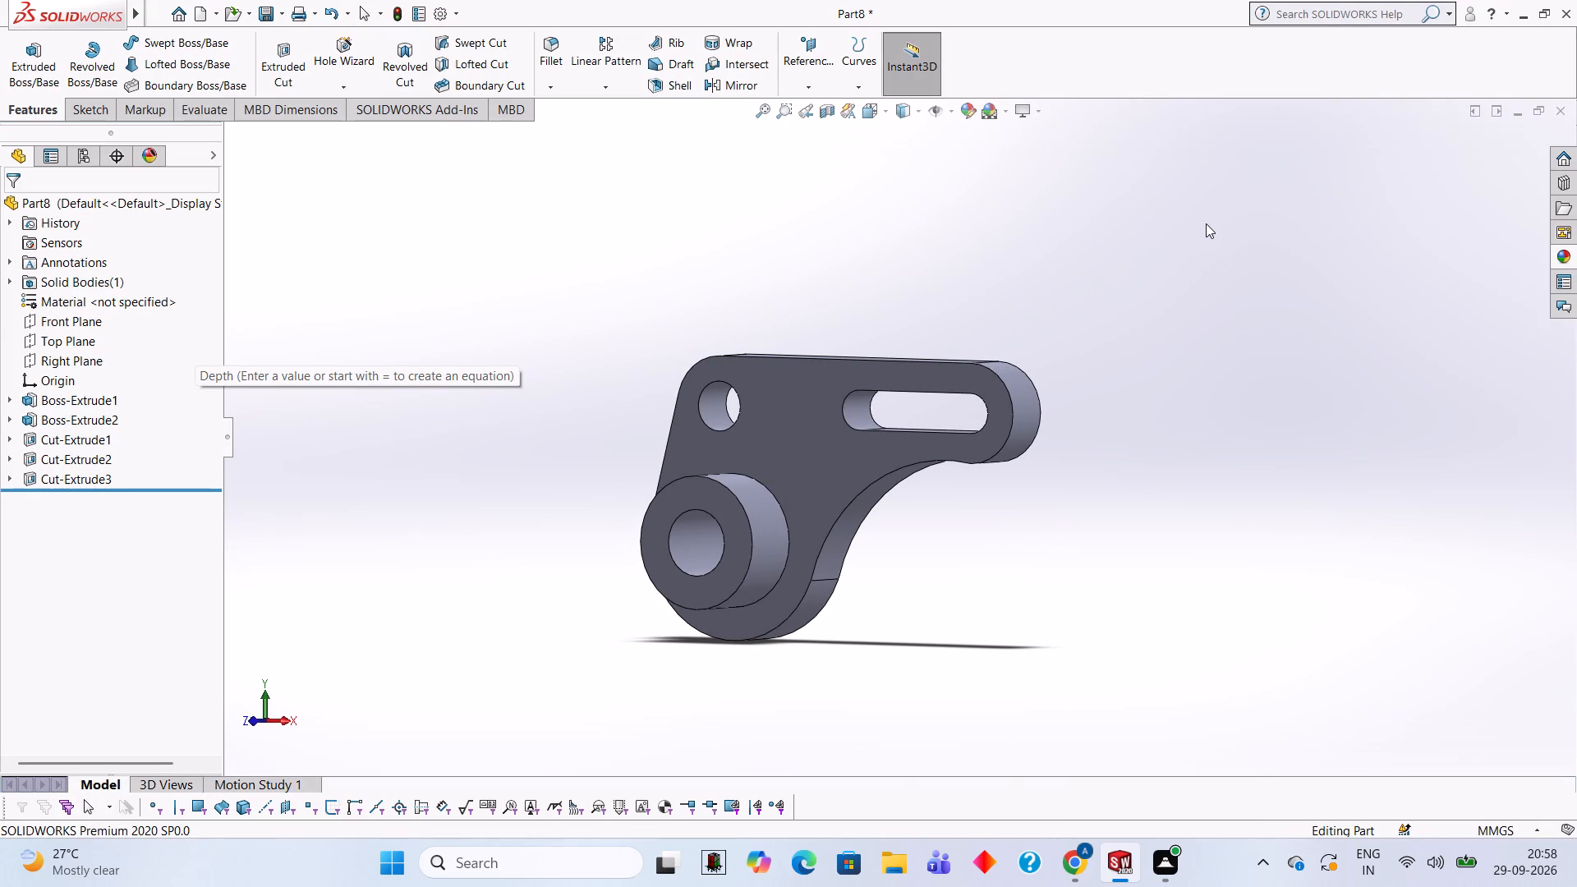
{"action": "scroll", "coordinate": [1092, 324], "scroll_direction": "up", "scroll_amount": 2}
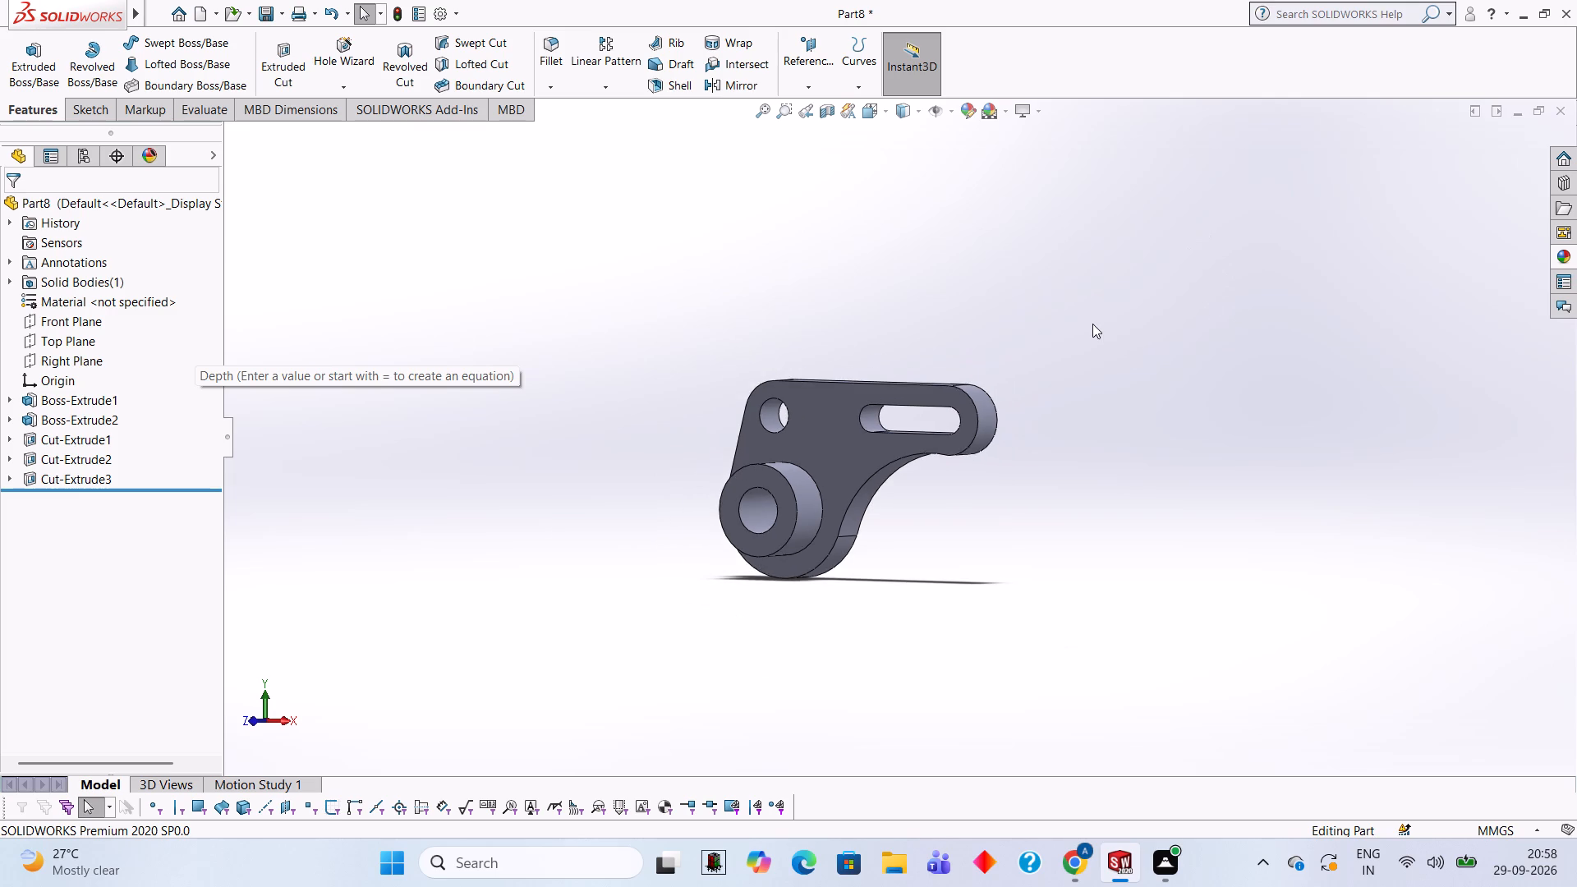
{"action": "scroll", "coordinate": [848, 314], "scroll_direction": "down", "scroll_amount": 1}
{"action": "middle_click_drag", "start_coordinate": [882, 347], "coordinate": [913, 363]}
{"action": "scroll", "coordinate": [887, 364], "scroll_direction": "up", "scroll_amount": 1}
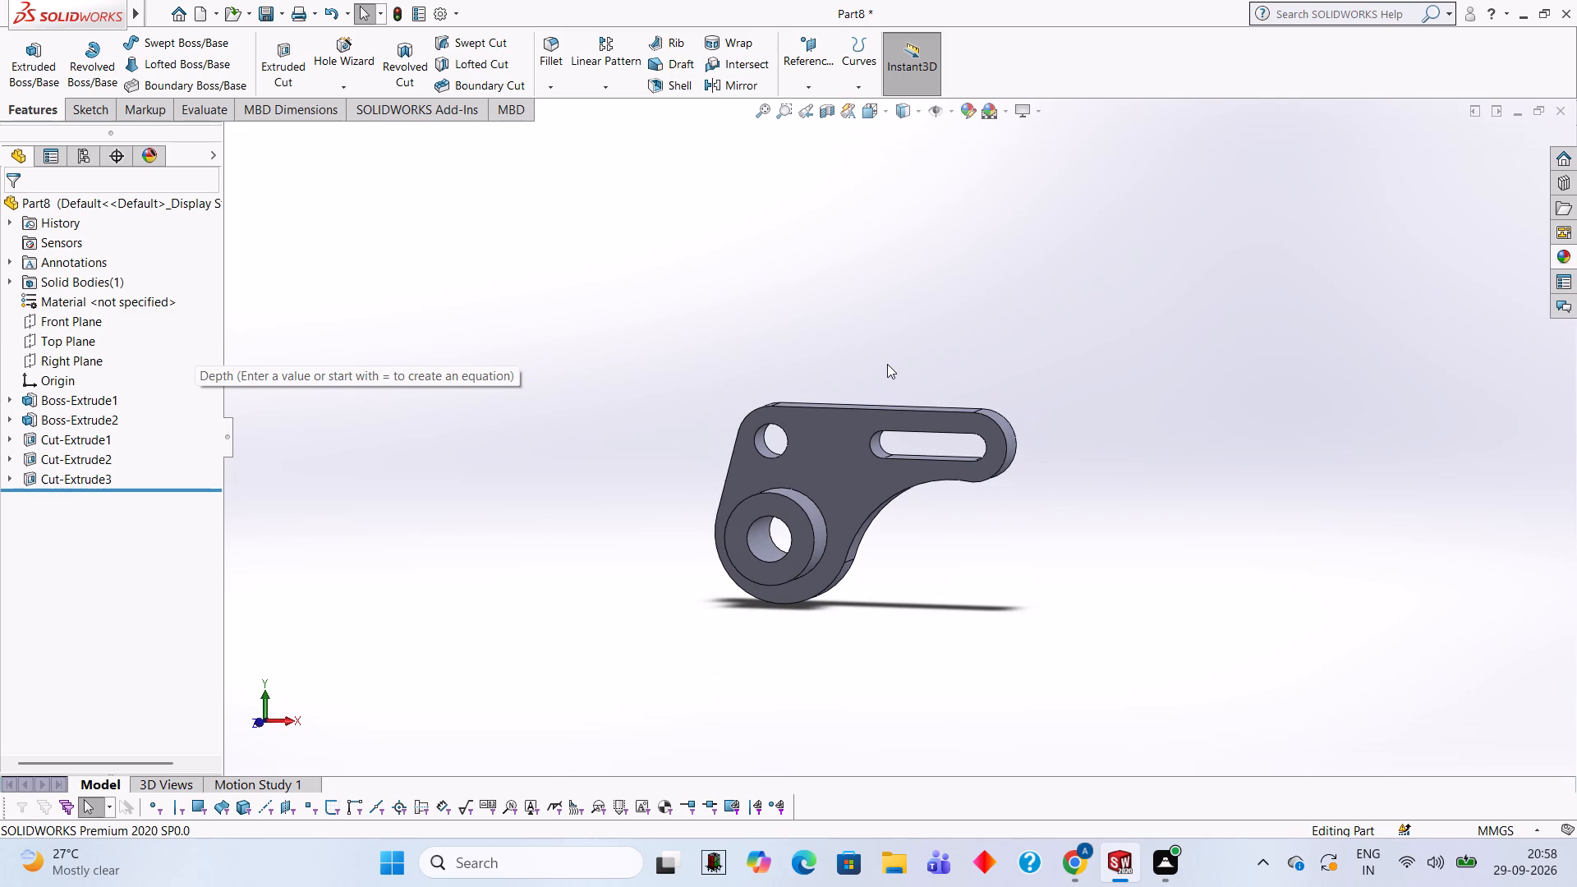
{"action": "middle_click_drag", "start_coordinate": [887, 364], "coordinate": [891, 340]}
{"action": "scroll", "coordinate": [738, 391], "scroll_direction": "down", "scroll_amount": 1}
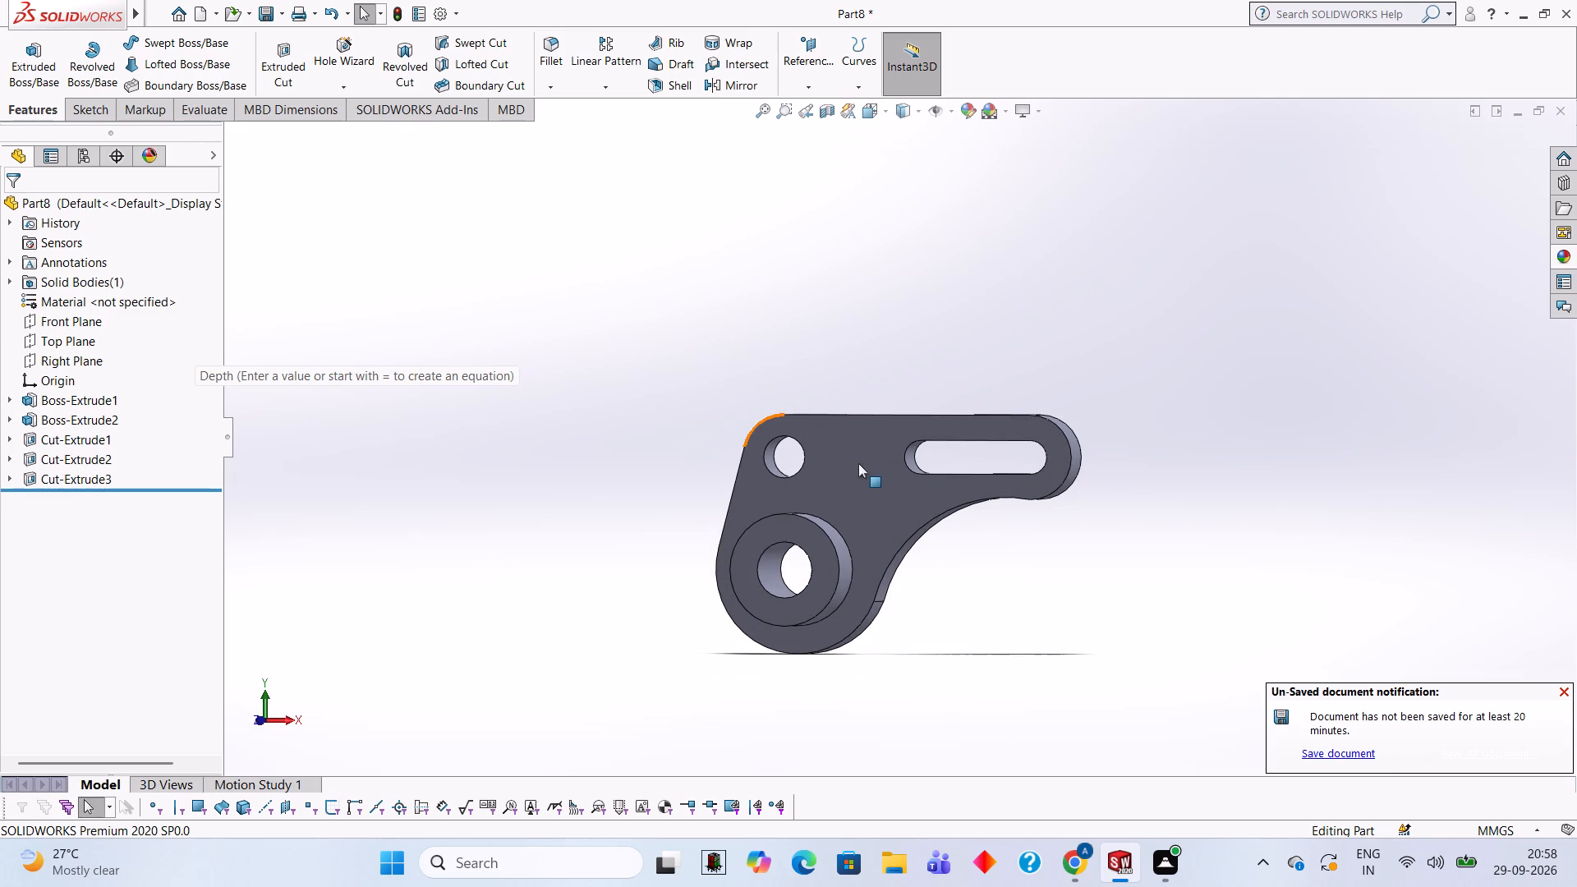
{"action": "middle_click_drag", "start_coordinate": [937, 341], "coordinate": [947, 367]}
{"action": "middle_click_drag", "start_coordinate": [947, 367], "coordinate": [922, 393]}
{"action": "middle_click", "coordinate": [919, 385]}
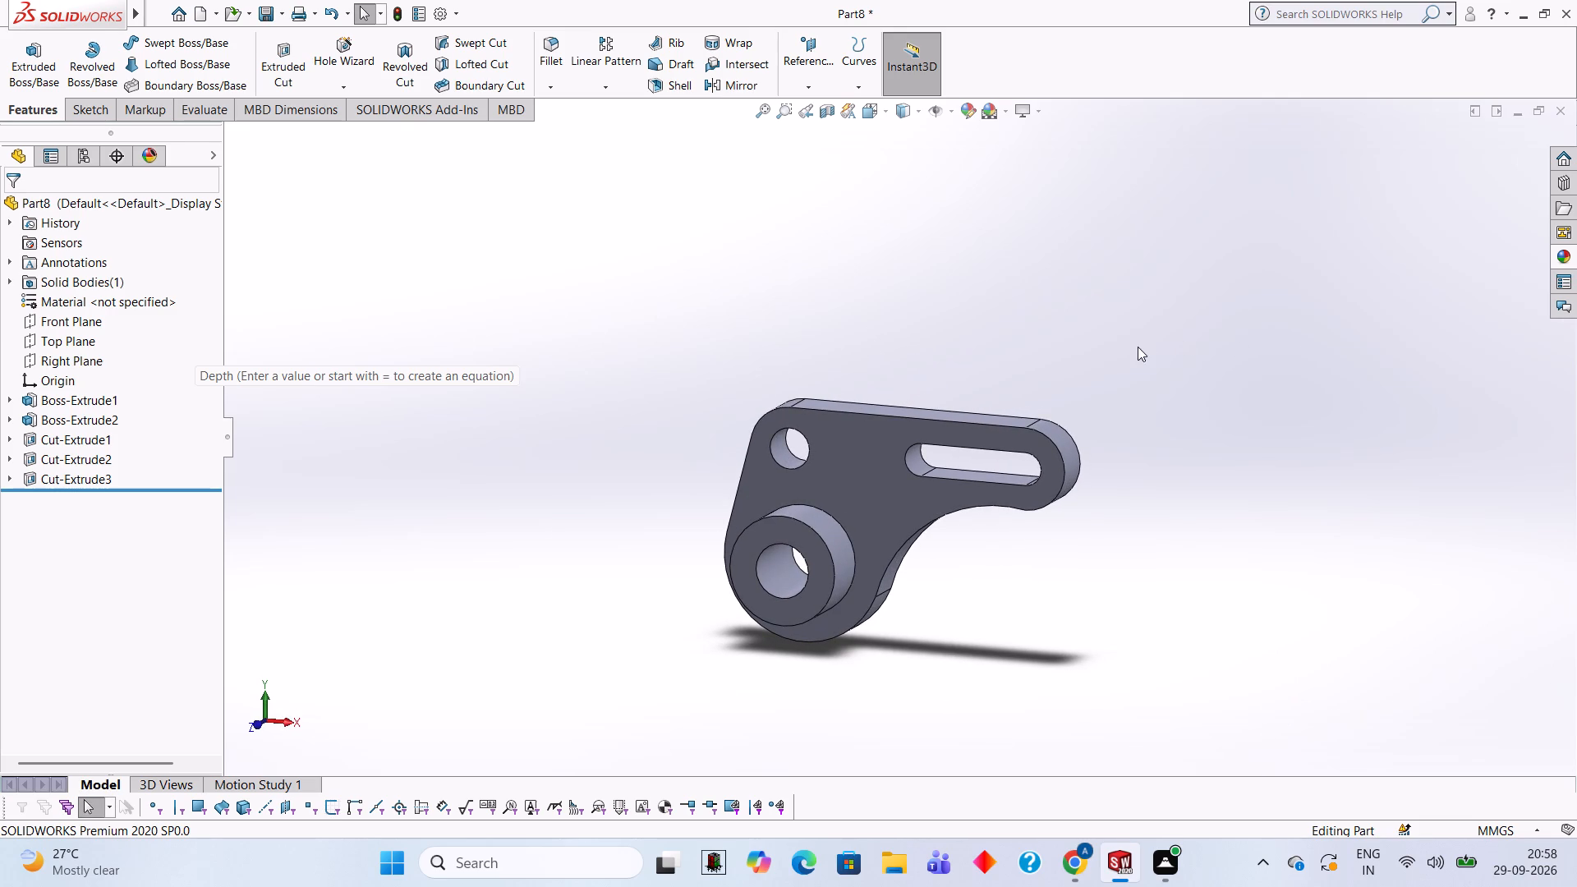
{"action": "middle_click_drag", "start_coordinate": [1133, 349], "coordinate": [1094, 352]}
{"action": "middle_click_drag", "start_coordinate": [1006, 326], "coordinate": [1026, 338]}
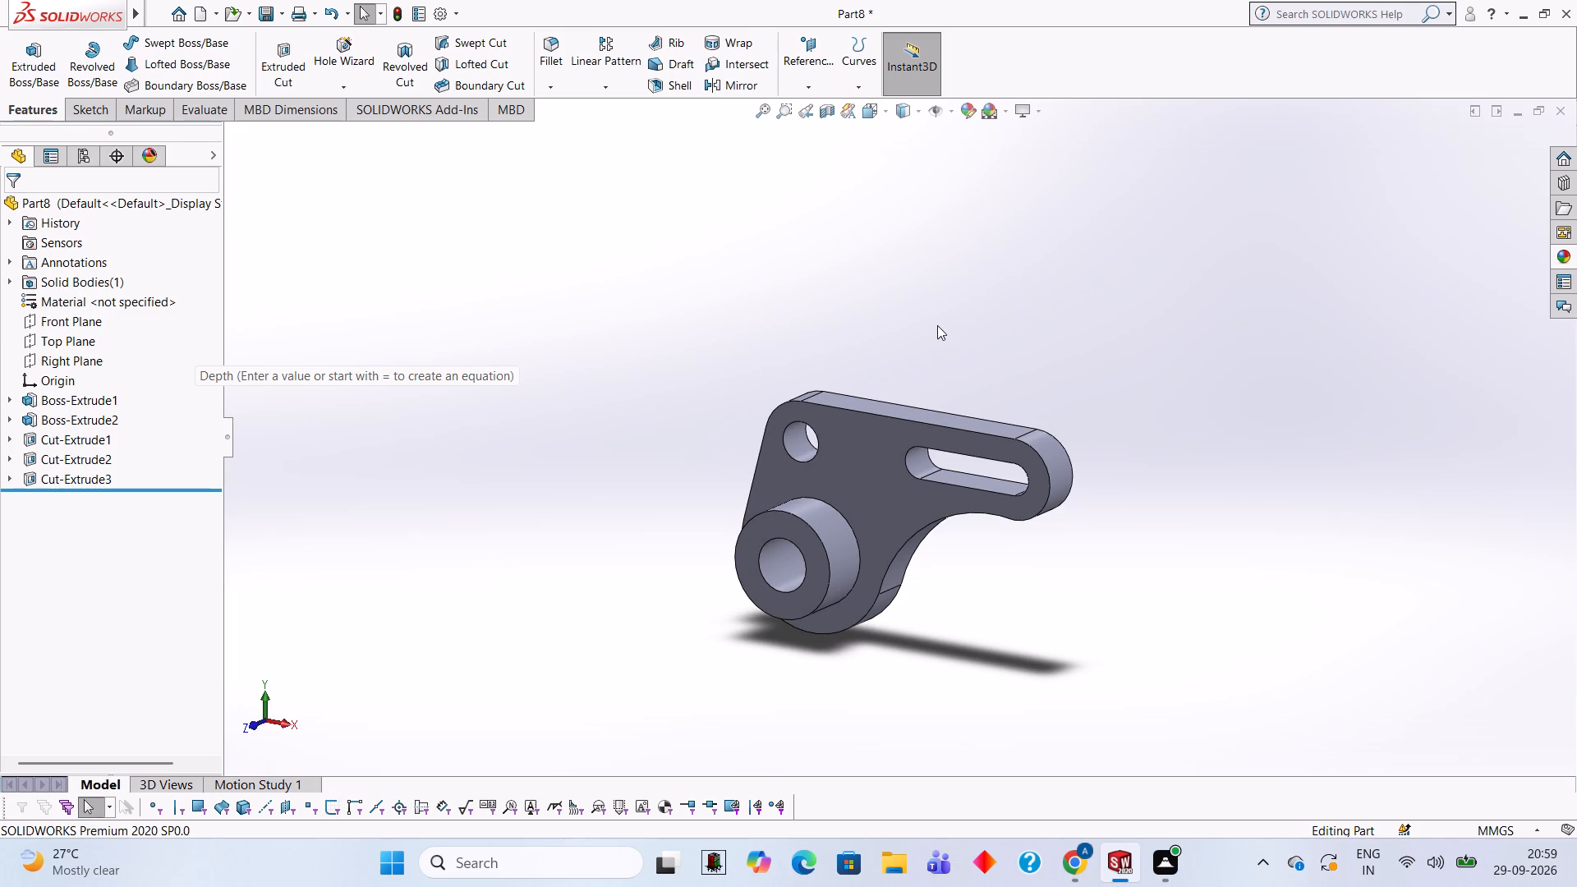
{"action": "middle_click_drag", "start_coordinate": [937, 325], "coordinate": [941, 335]}
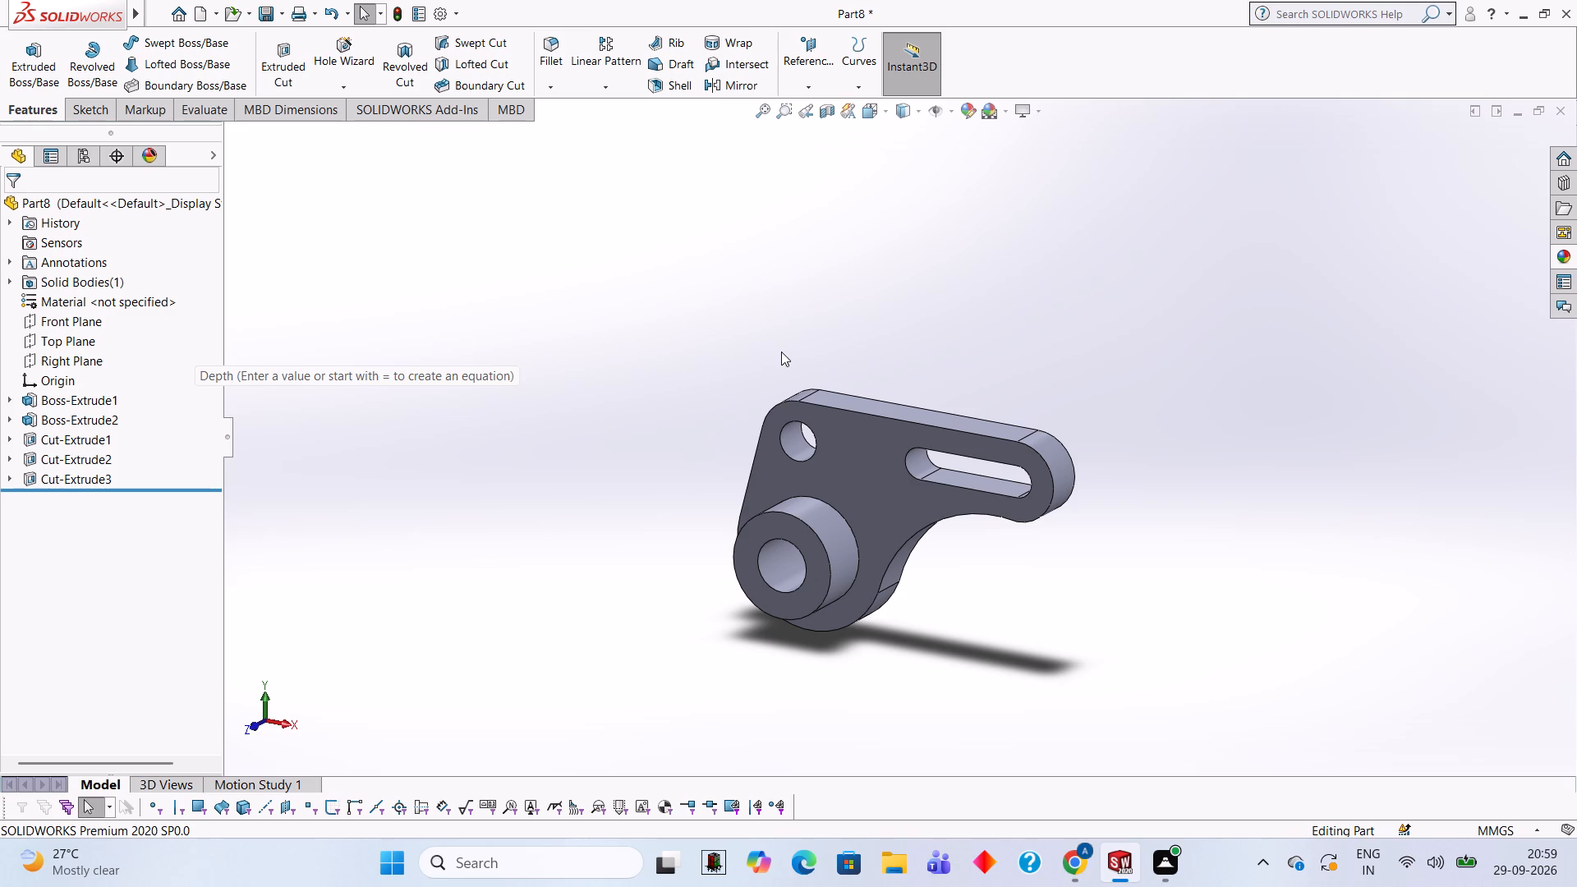
{"action": "key", "text": "Escape"}
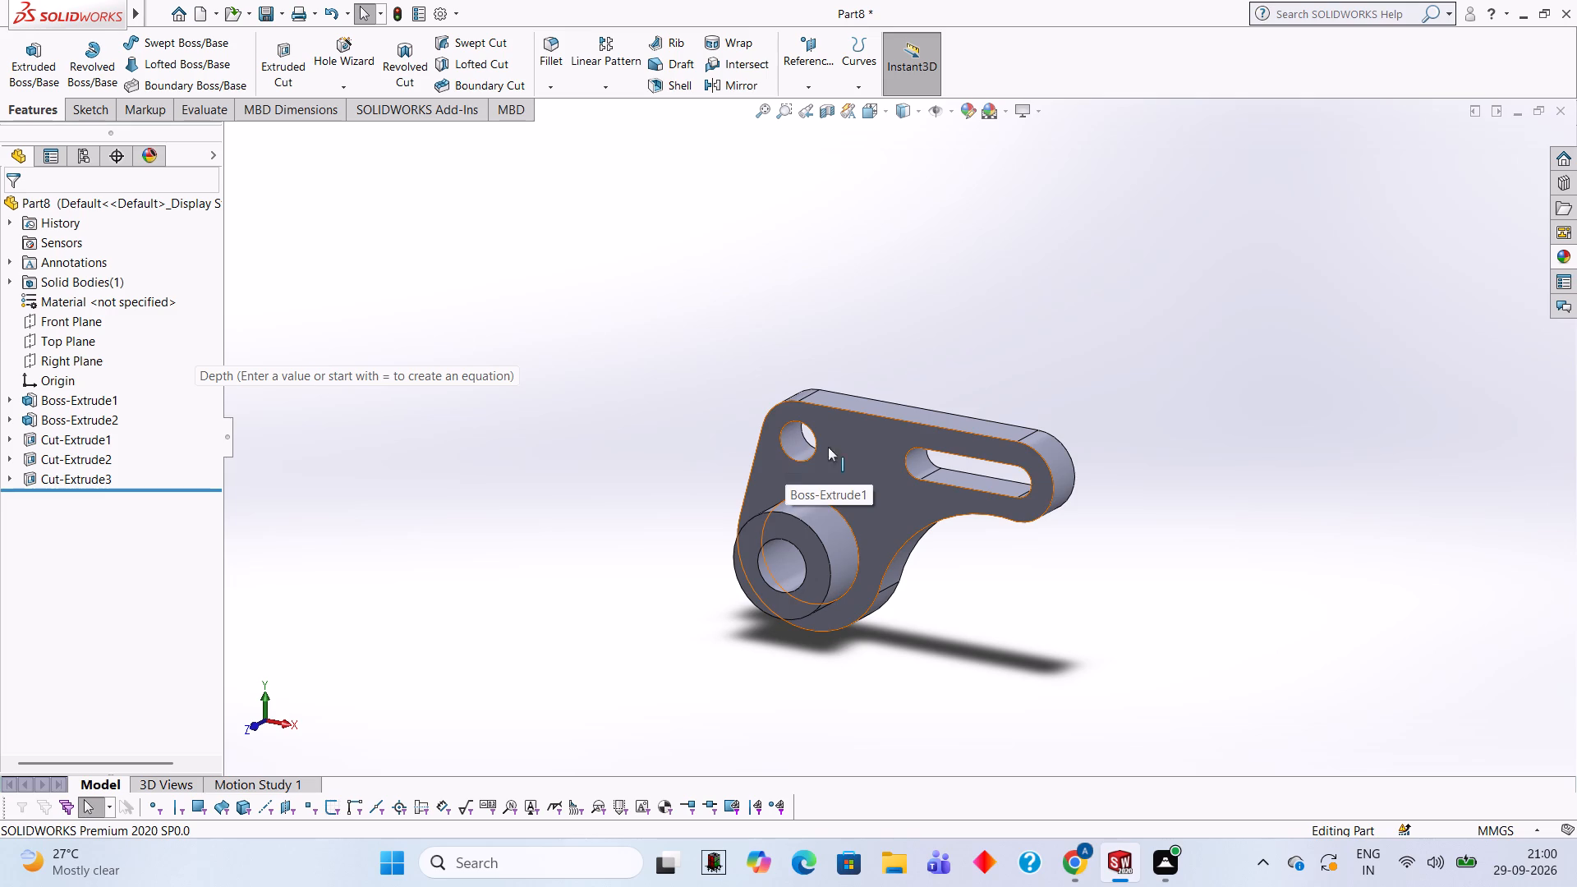
{"action": "scroll", "coordinate": [967, 591], "scroll_direction": "up", "scroll_amount": 1}
{"action": "middle_click_drag", "start_coordinate": [1000, 611], "coordinate": [1043, 520]}
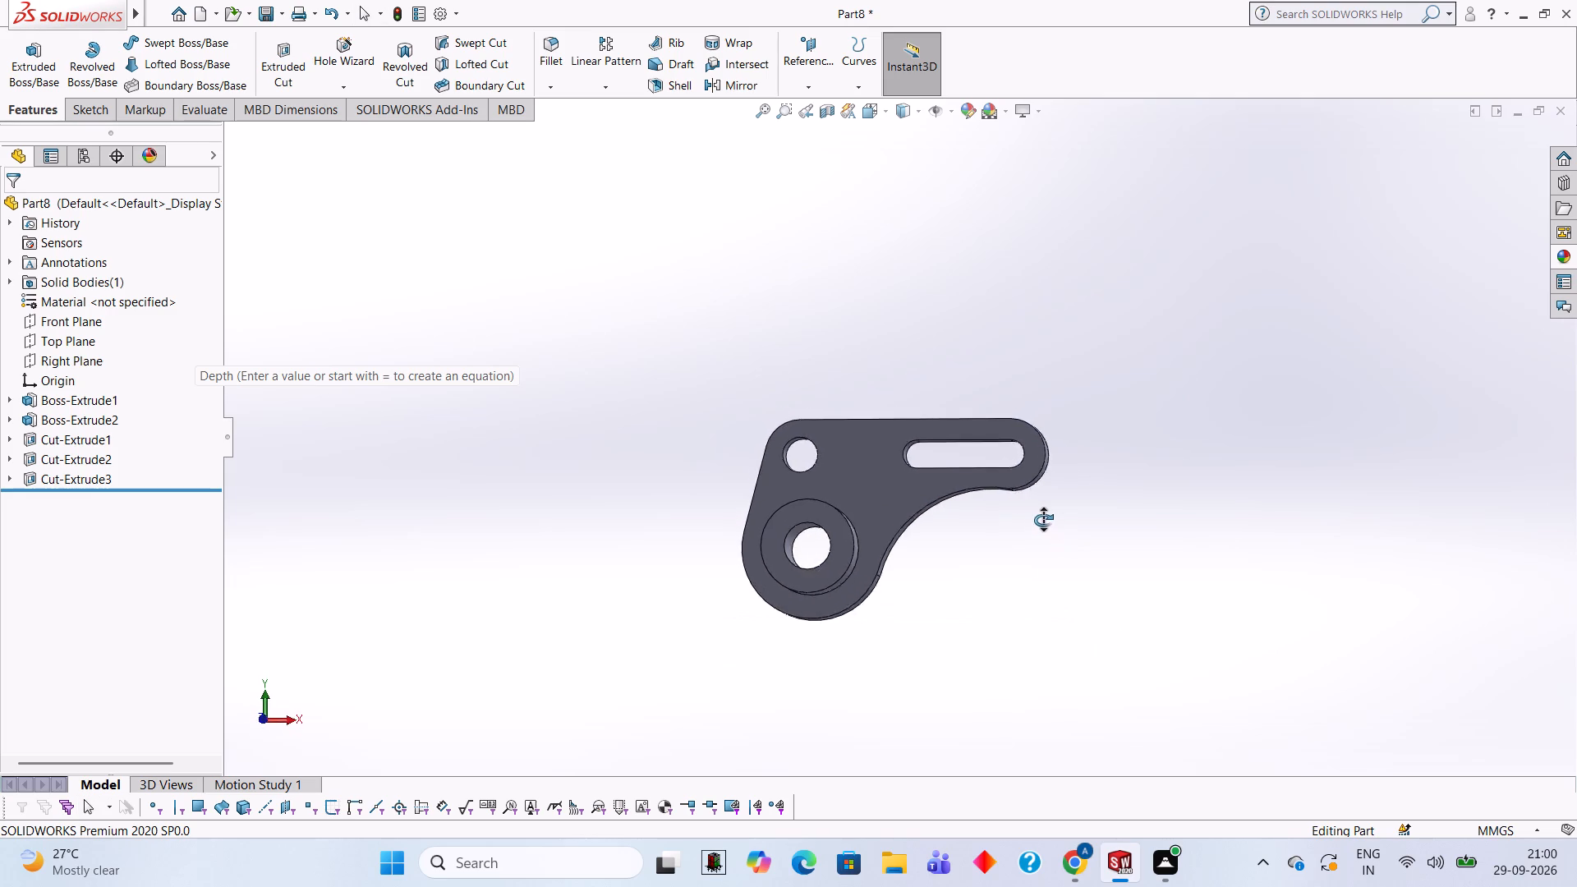
{"action": "middle_click_drag", "start_coordinate": [1043, 520], "coordinate": [1006, 583]}
{"action": "scroll", "coordinate": [936, 575], "scroll_direction": "up", "scroll_amount": 2}
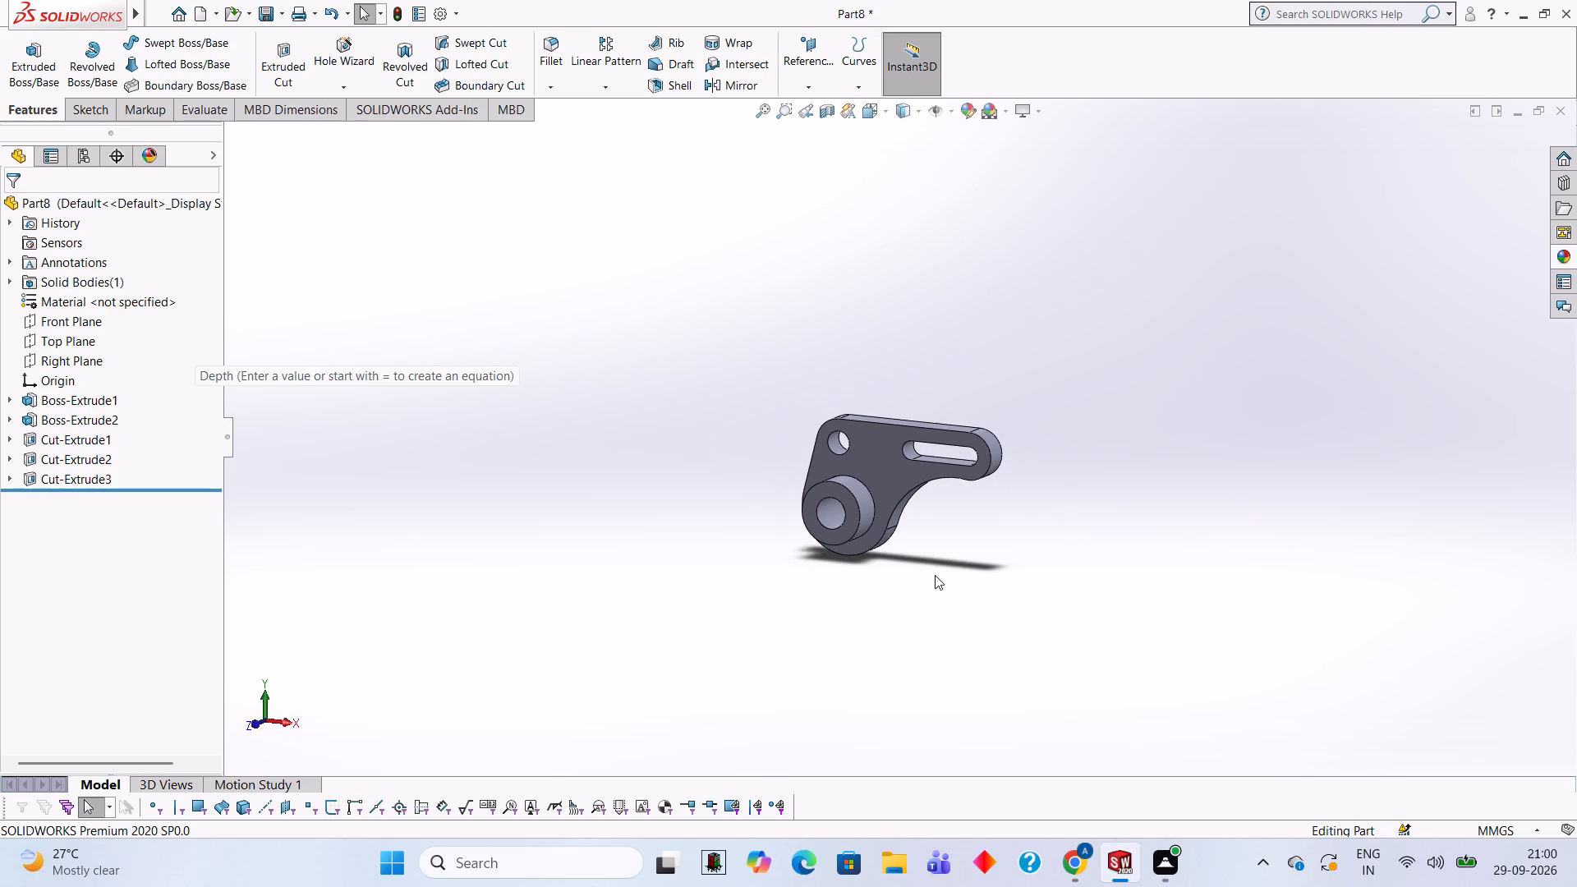
{"action": "scroll", "coordinate": [931, 503], "scroll_direction": "down", "scroll_amount": 2}
{"action": "scroll", "coordinate": [770, 266], "scroll_direction": "down", "scroll_amount": 2}
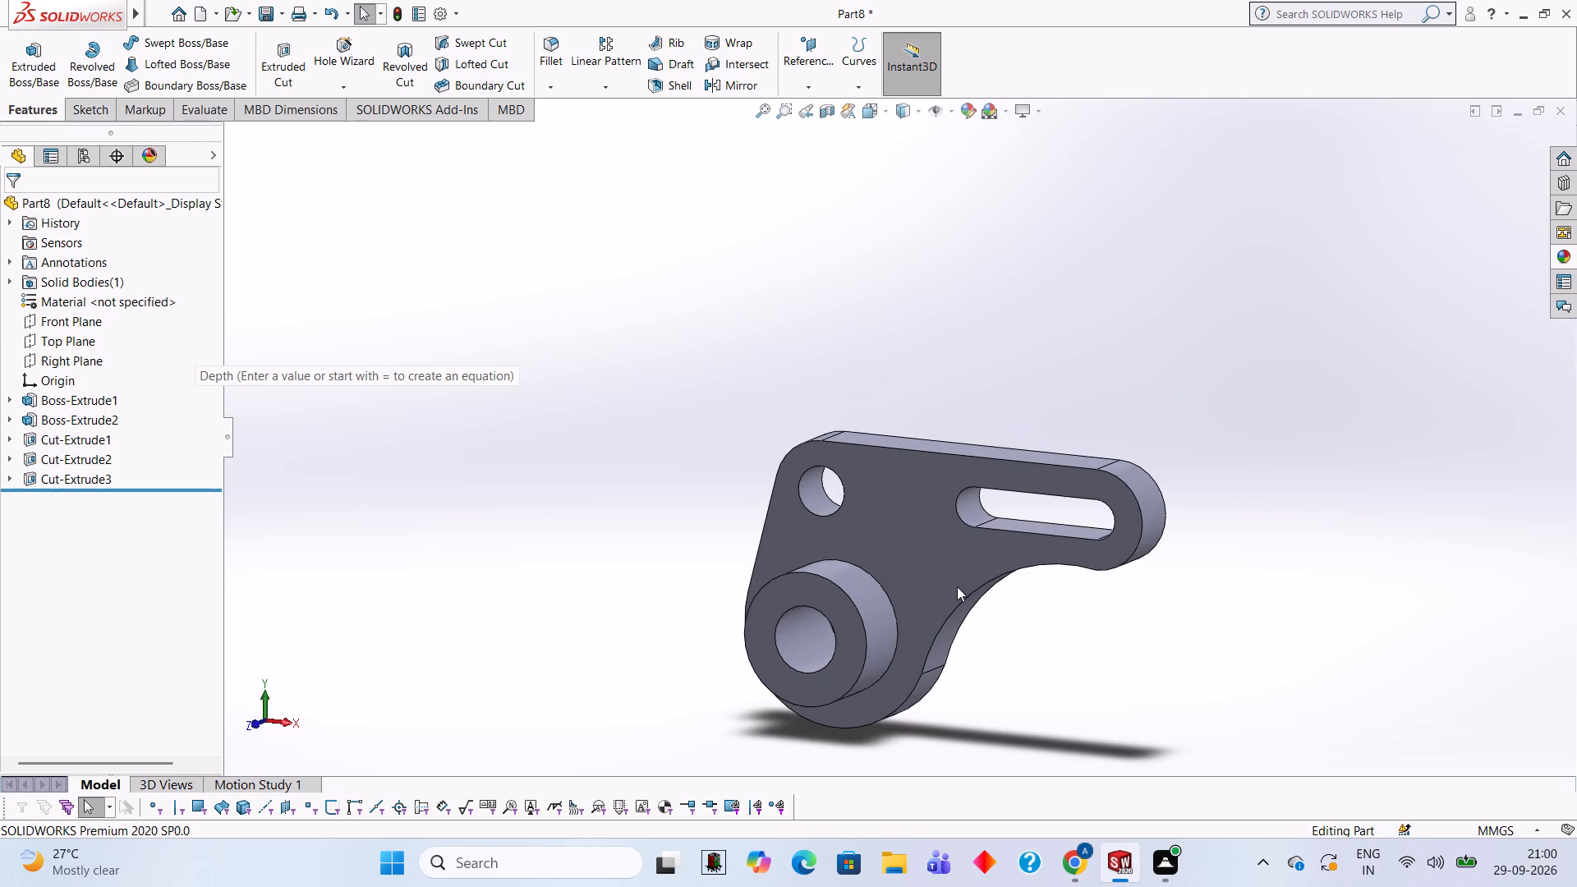
{"action": "scroll", "coordinate": [1012, 585], "scroll_direction": "up", "scroll_amount": 1}
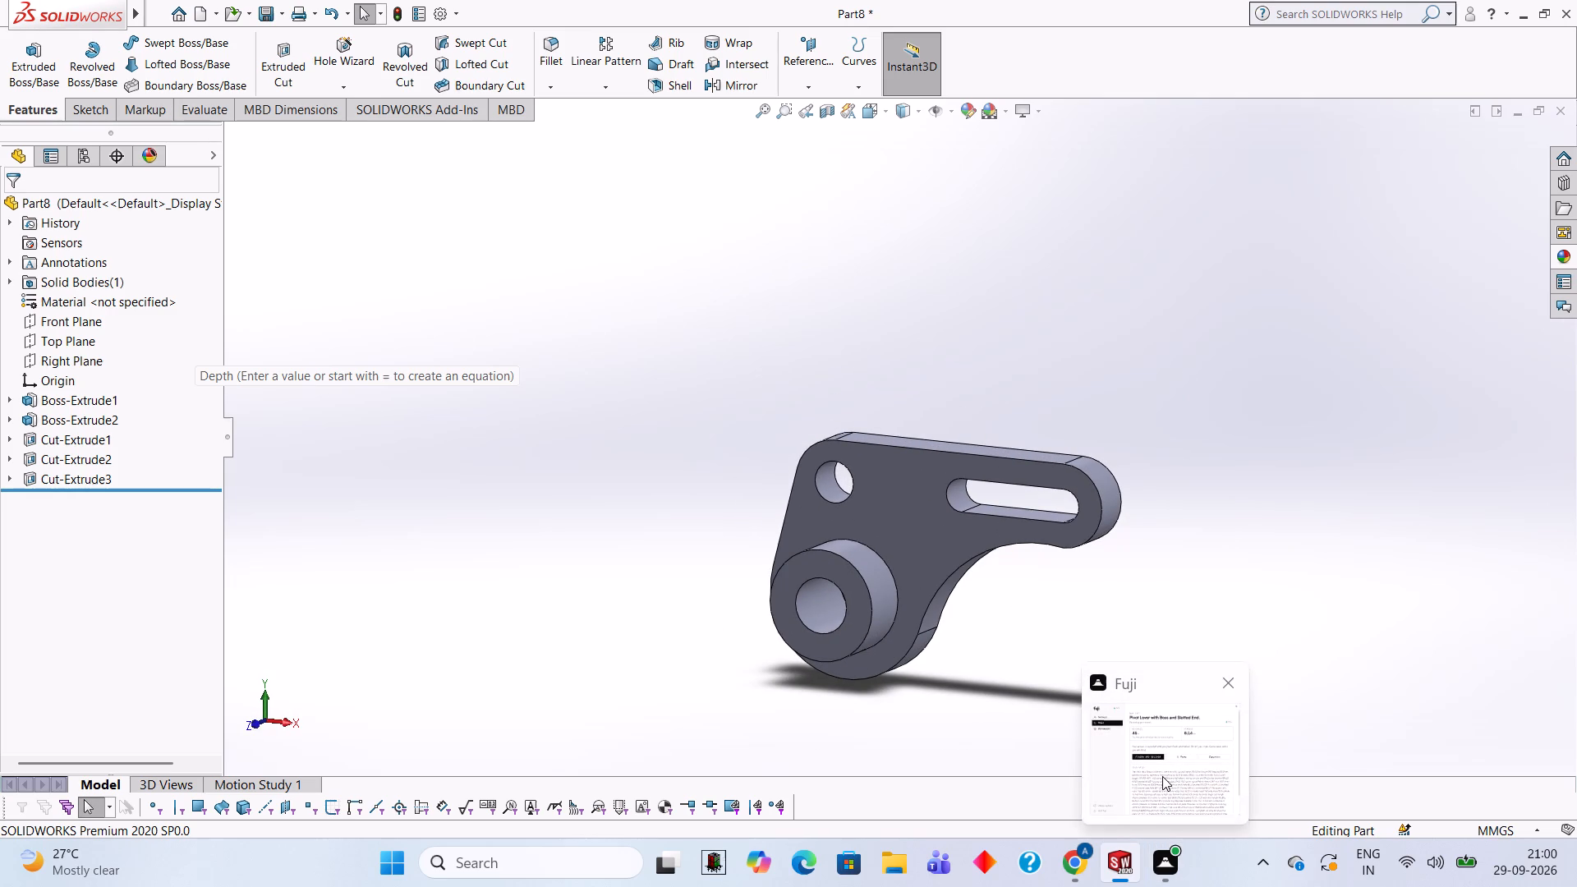
{"action": "scroll", "coordinate": [981, 504], "scroll_direction": "down", "scroll_amount": 1}
{"action": "scroll", "coordinate": [965, 620], "scroll_direction": "down", "scroll_amount": 1}
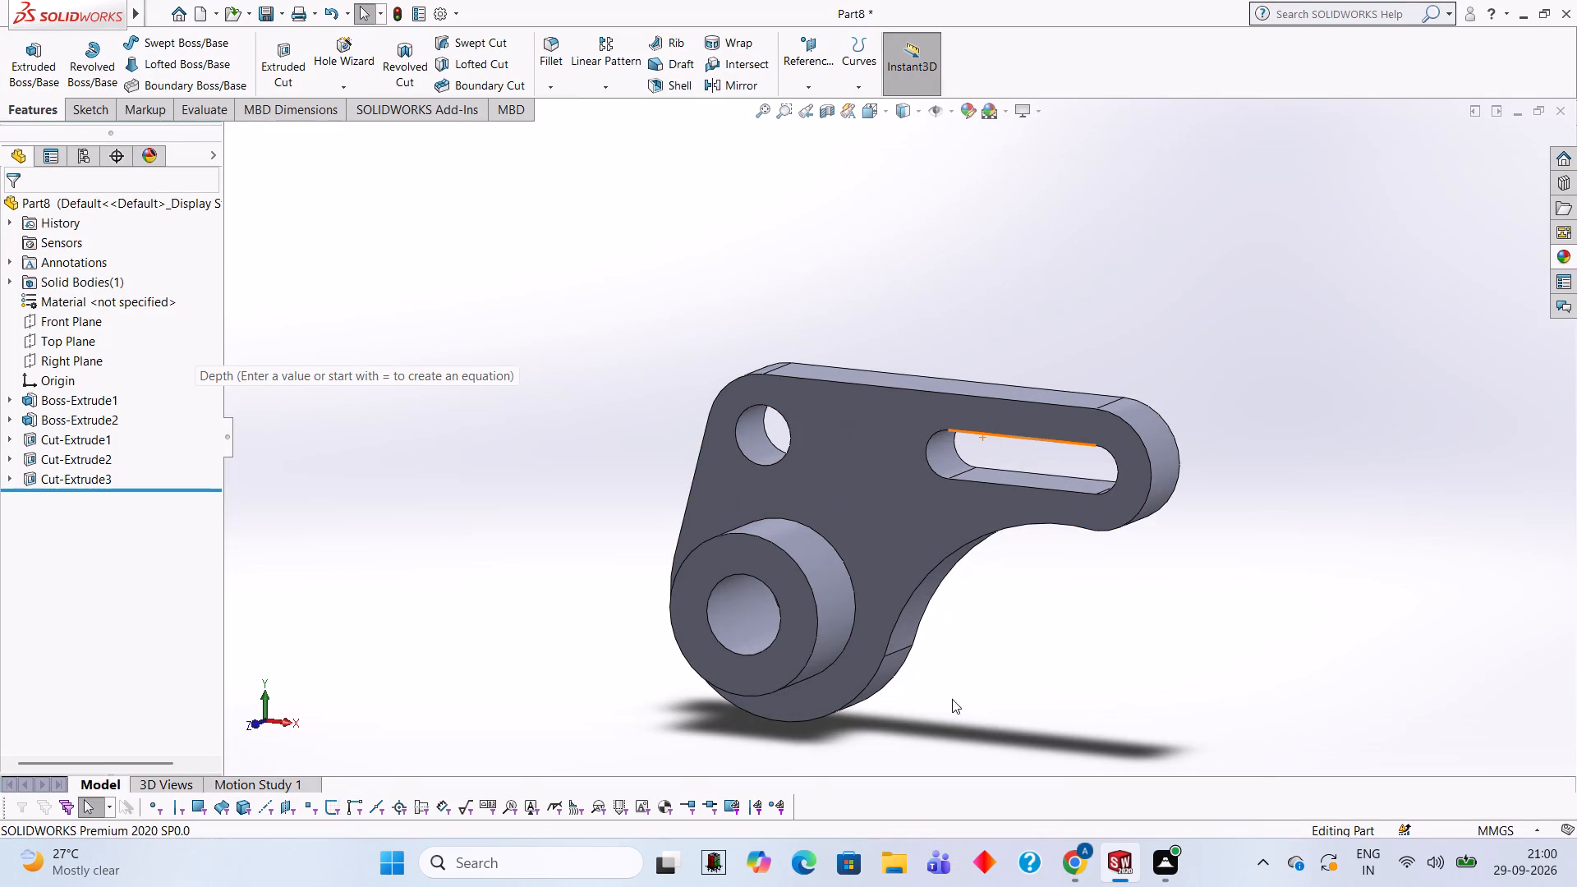
{"action": "scroll", "coordinate": [934, 705], "scroll_direction": "up", "scroll_amount": 1}
{"action": "scroll", "coordinate": [932, 705], "scroll_direction": "down", "scroll_amount": 2}
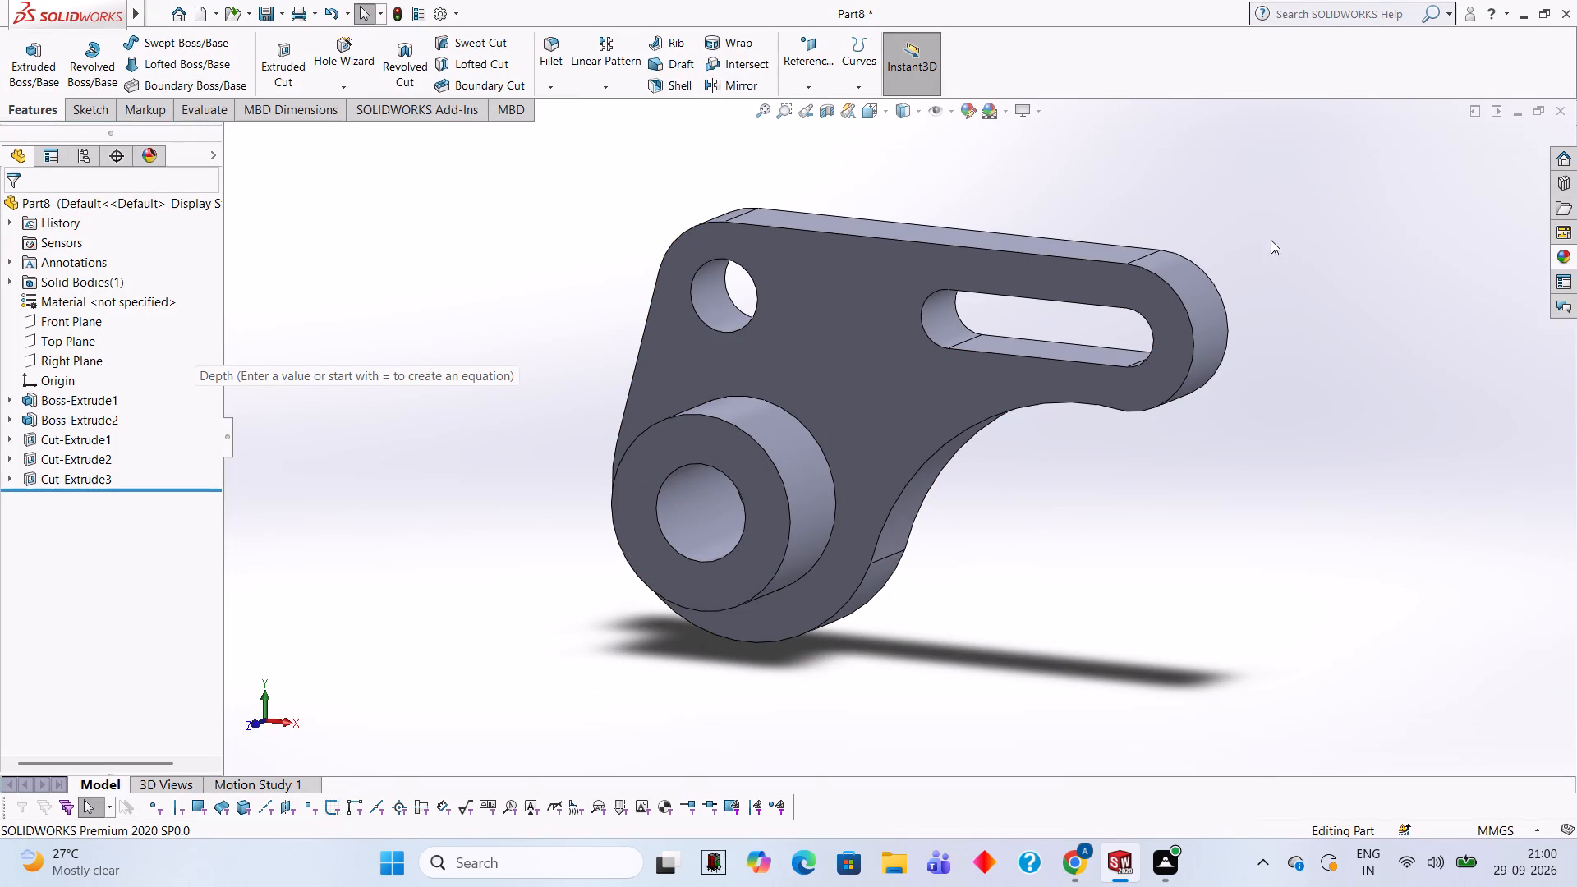
Apply the Red LED appearance to the whole part.
{"action": "left_click", "coordinate": [1566, 253]}
{"action": "left_click_drag", "start_coordinate": [1394, 442], "coordinate": [1000, 397]}
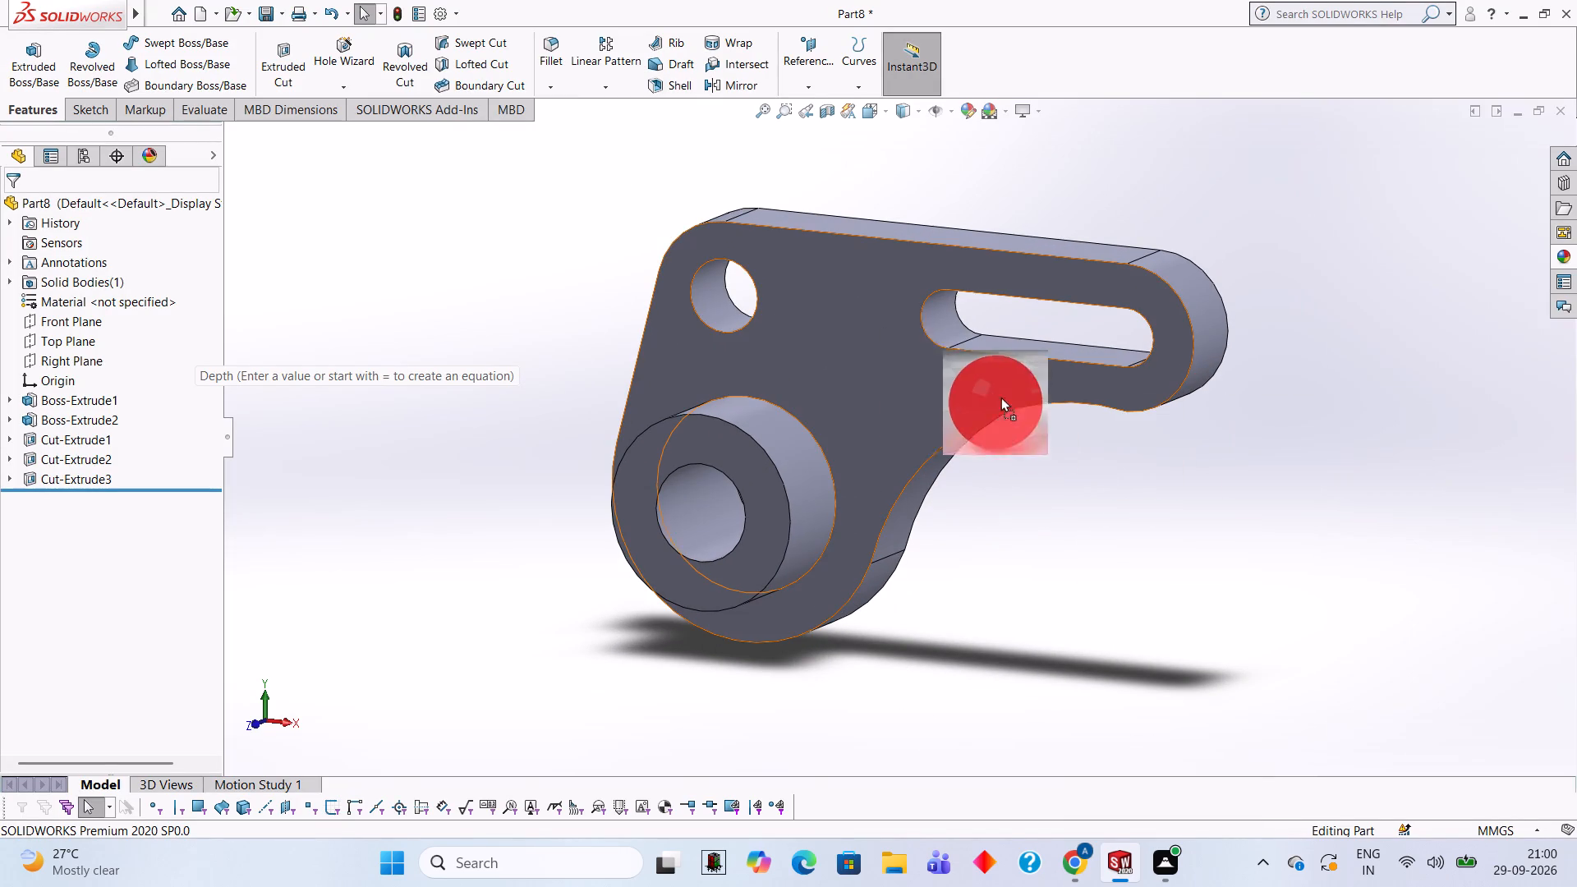
{"action": "left_click_drag", "start_coordinate": [1000, 397], "coordinate": [890, 356]}
{"action": "left_click", "coordinate": [931, 356]}
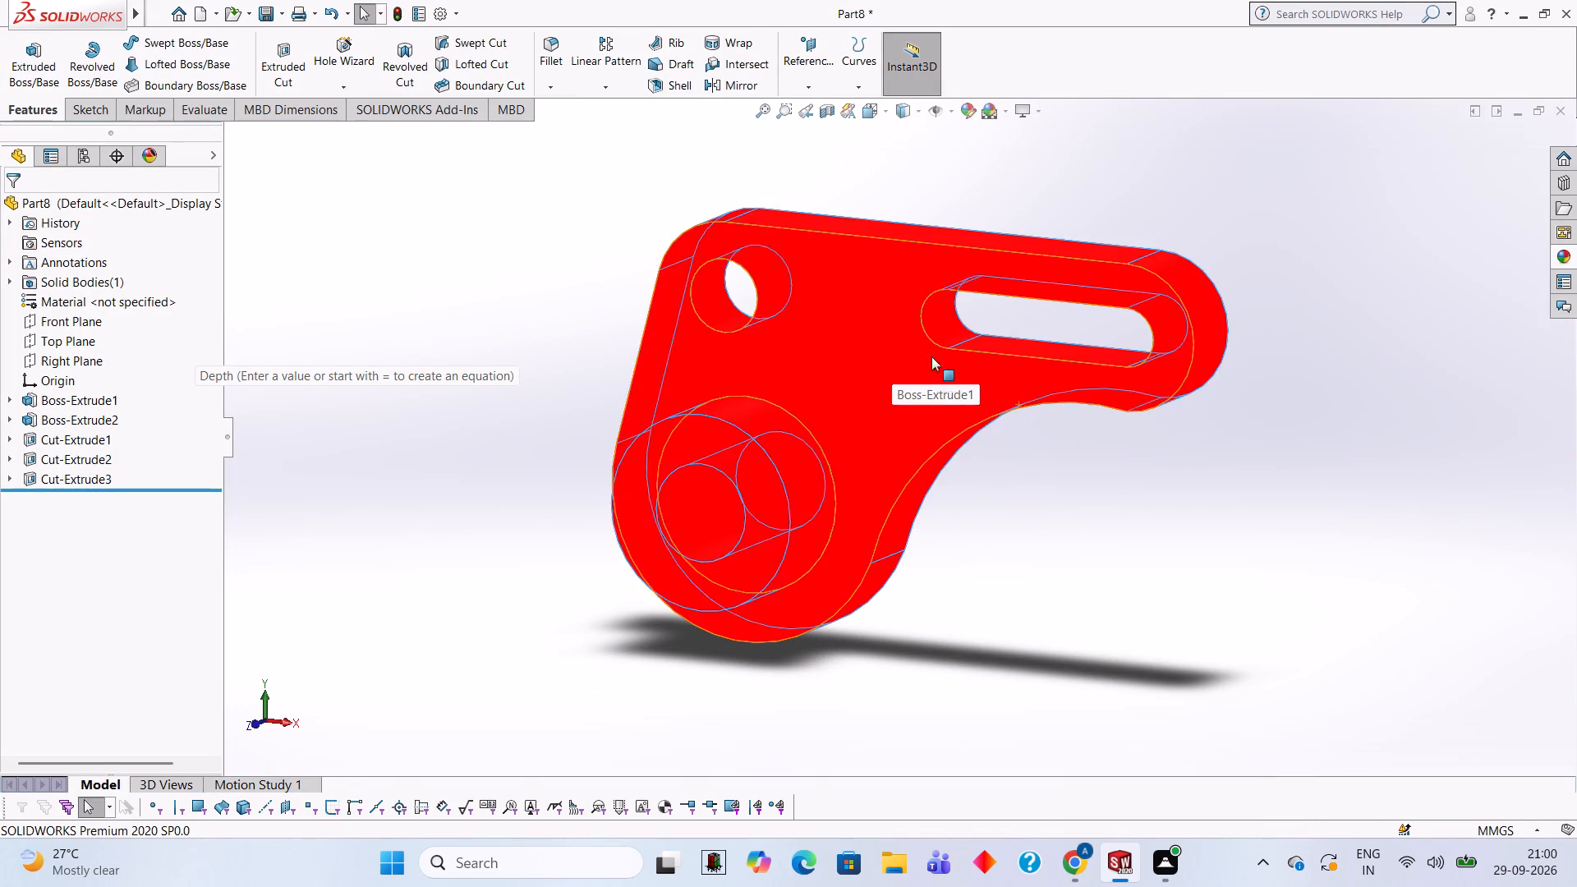
Apply the Yellow LED appearance to the boss bore feature, Cut-Extrude1.
{"action": "left_click", "coordinate": [1571, 261]}
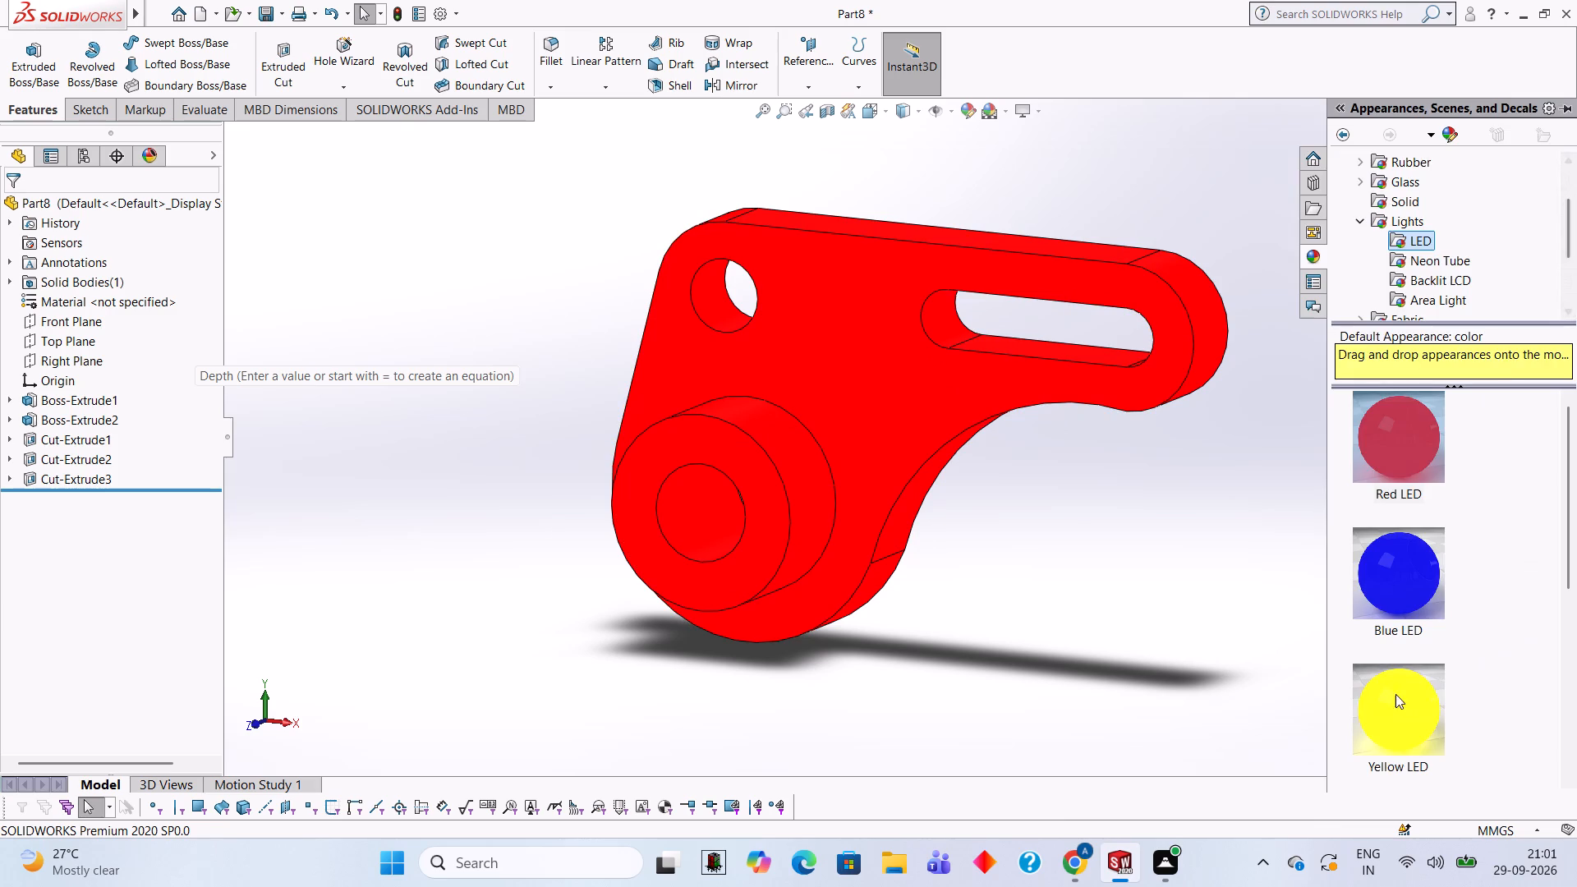
{"action": "left_click_drag", "start_coordinate": [1395, 701], "coordinate": [692, 489]}
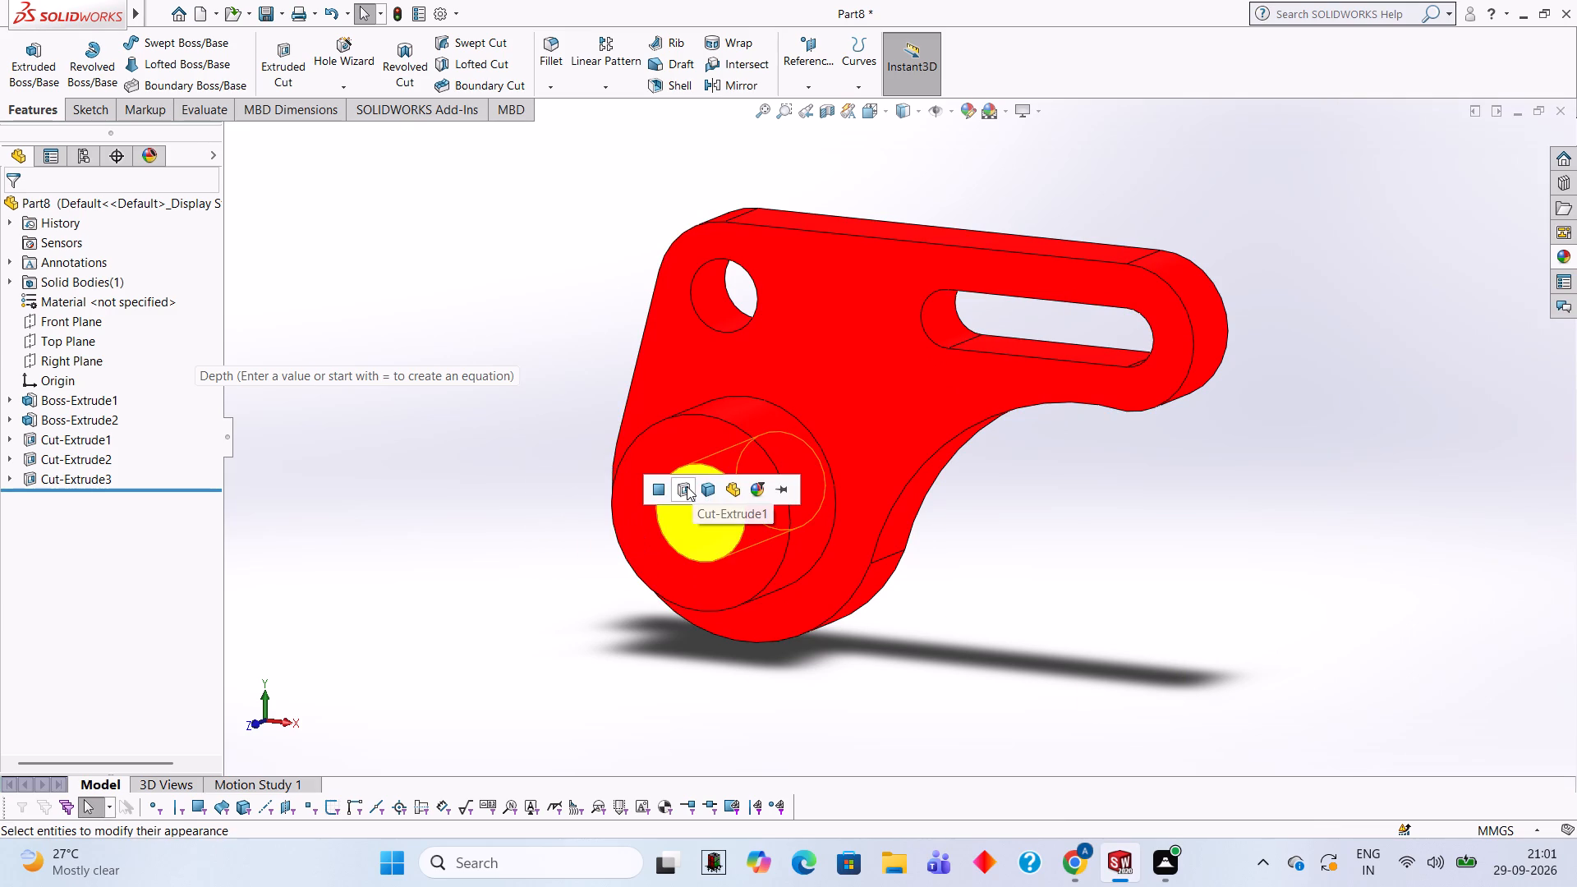
{"action": "left_click", "coordinate": [687, 486]}
Apply the Blue LED appearance to the slot cut feature in the plate's arm.
{"action": "left_click", "coordinate": [1561, 255]}
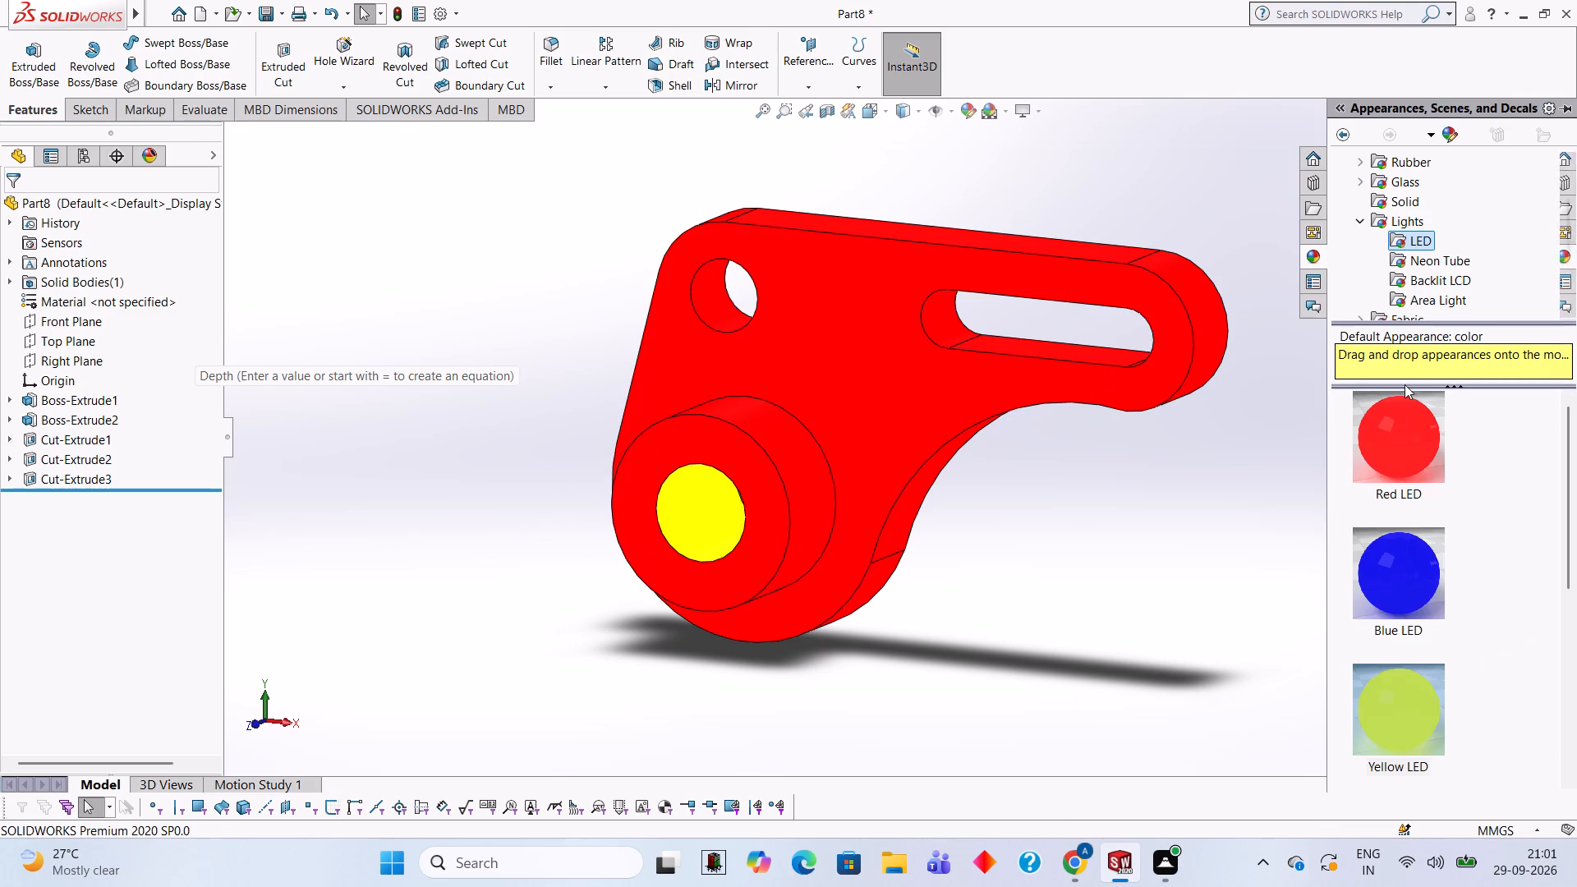
{"action": "left_click_drag", "start_coordinate": [1383, 563], "coordinate": [976, 324]}
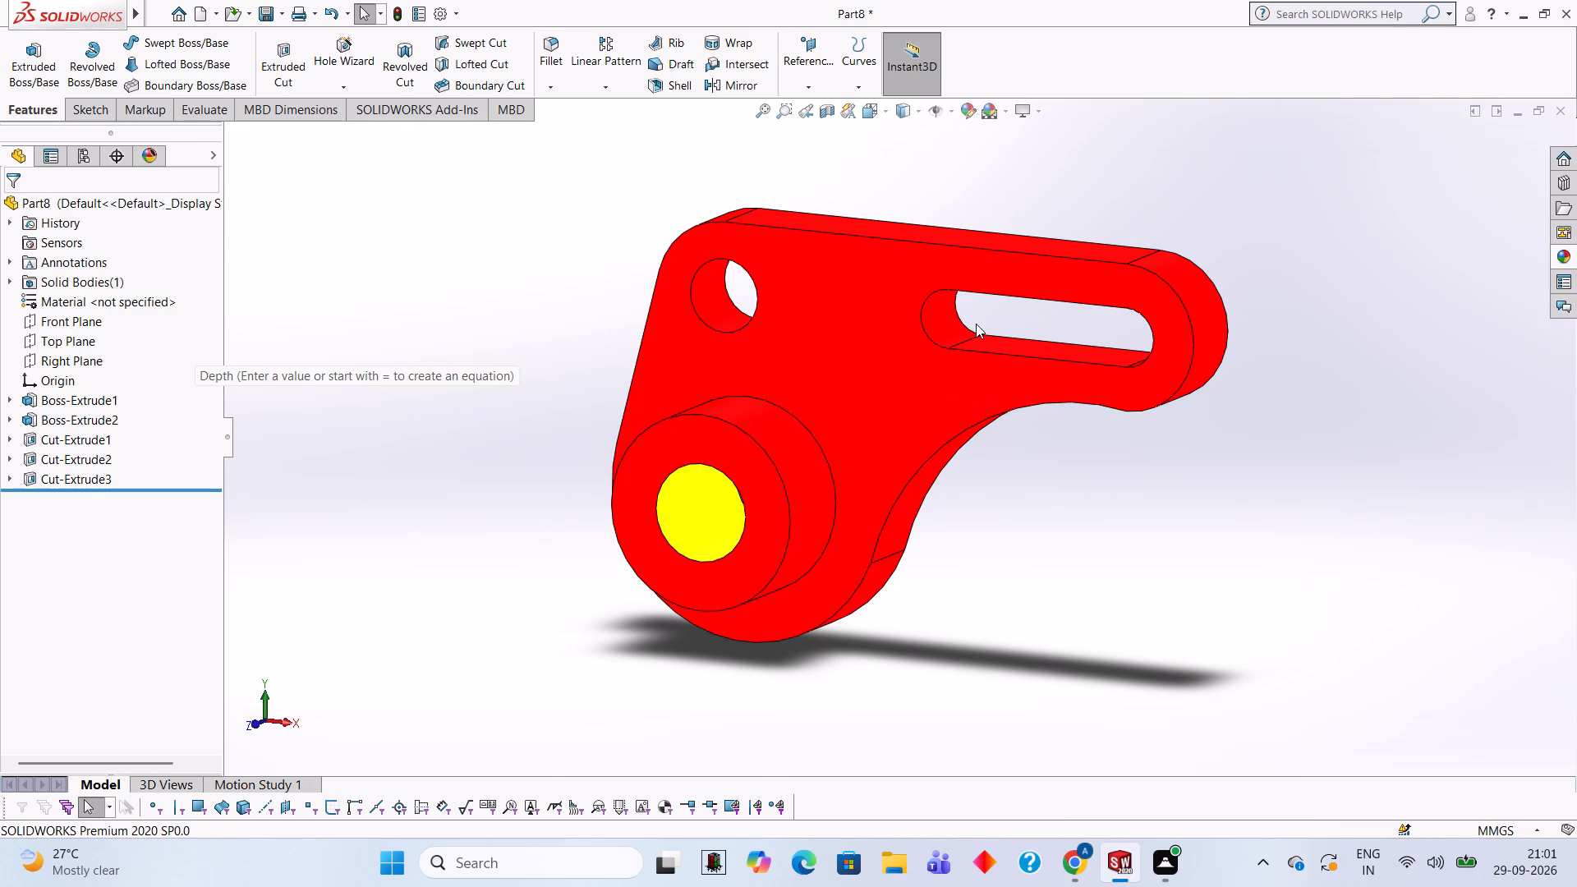
{"action": "middle_click_drag", "start_coordinate": [1022, 377], "coordinate": [1028, 473]}
{"action": "scroll", "coordinate": [995, 356], "scroll_direction": "down", "scroll_amount": 3}
{"action": "left_click", "coordinate": [1566, 258]}
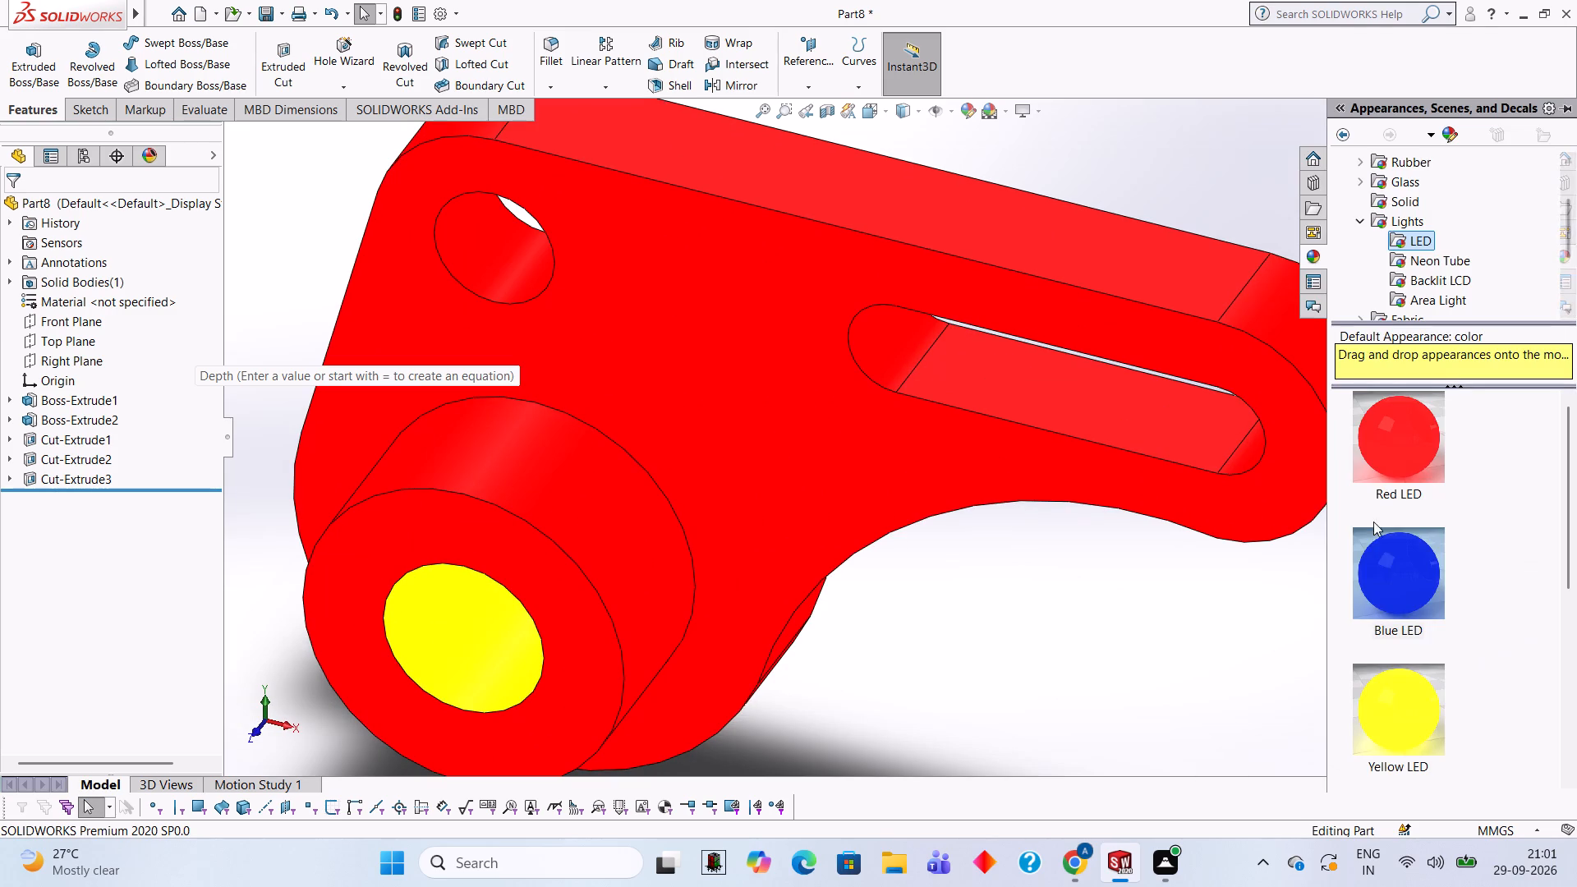
{"action": "left_click_drag", "start_coordinate": [1391, 568], "coordinate": [1064, 392]}
{"action": "left_click", "coordinate": [1064, 392]}
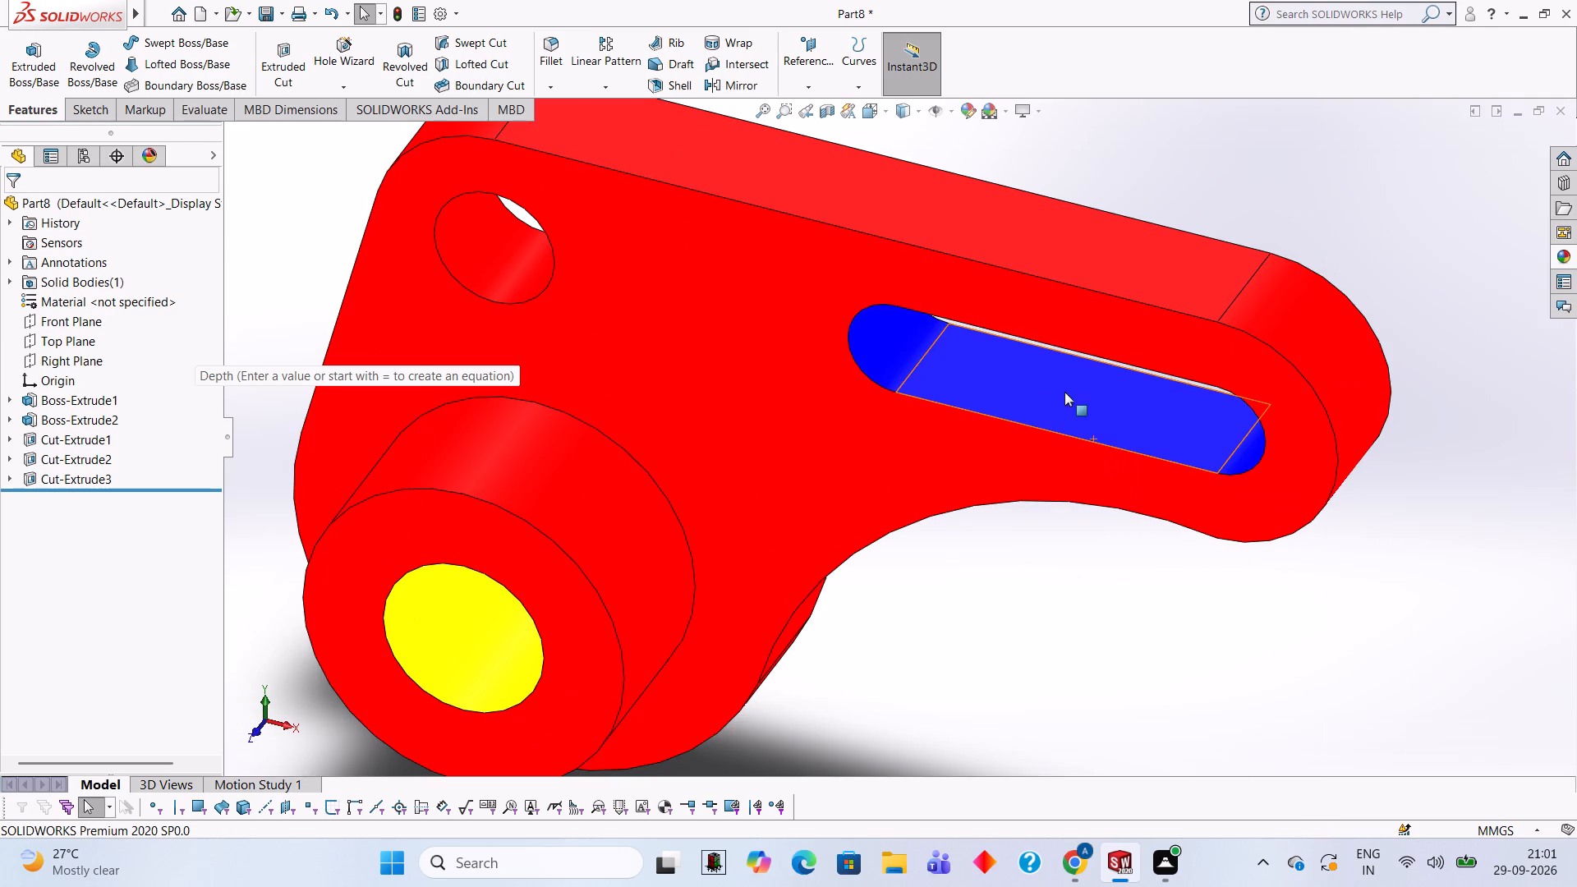
Apply the Green LED appearance to the plate's corner hole.
{"action": "scroll", "coordinate": [1032, 393], "scroll_direction": "up", "scroll_amount": 2}
{"action": "scroll", "coordinate": [511, 310], "scroll_direction": "down", "scroll_amount": 1}
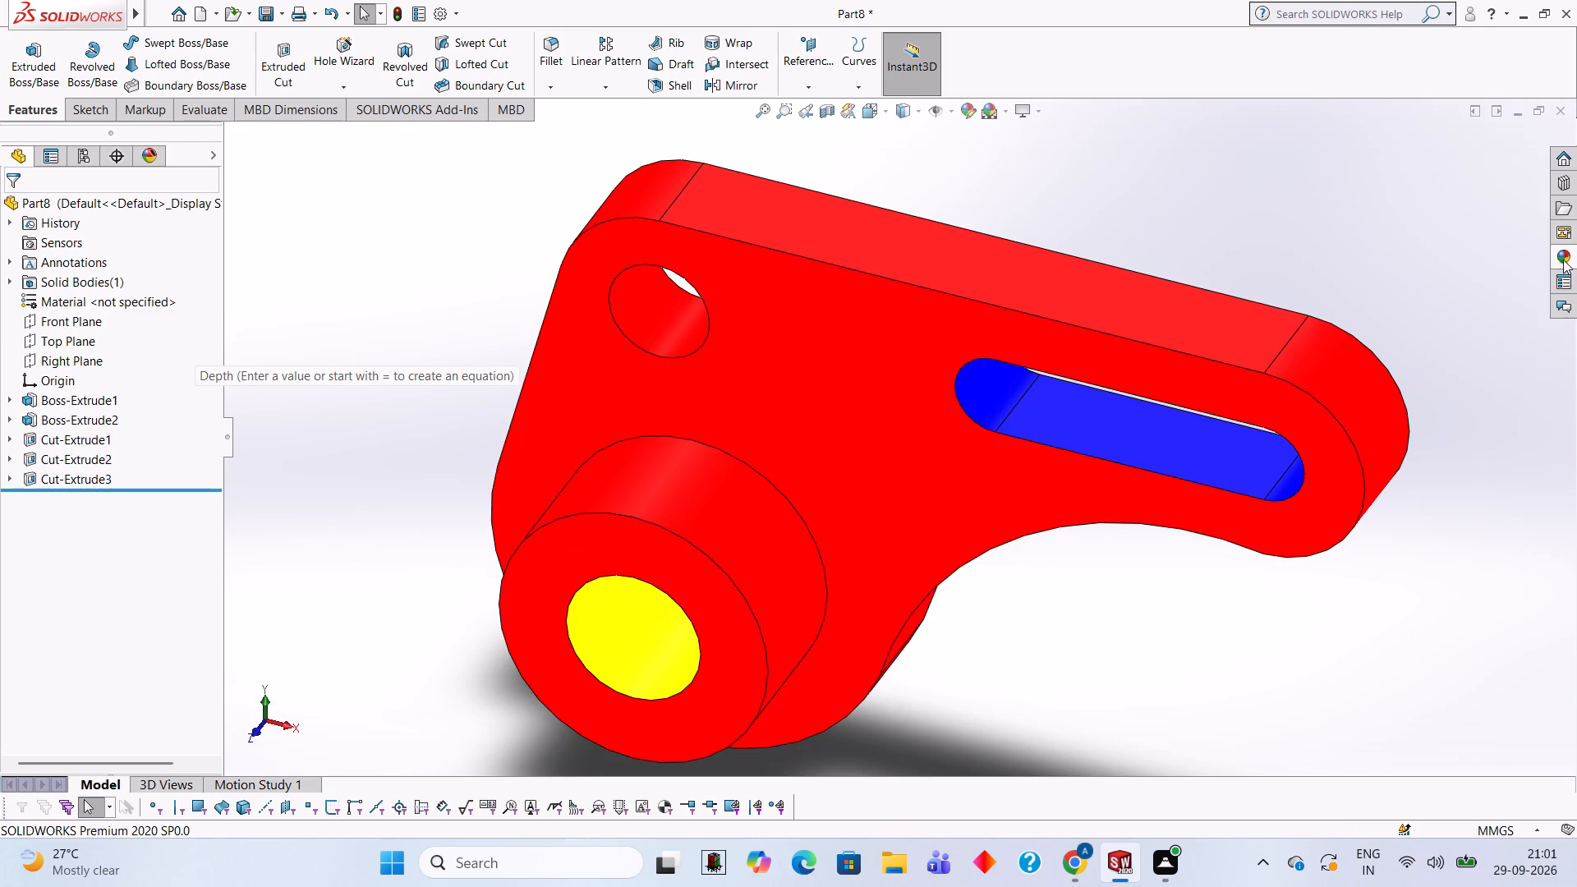
{"action": "left_click", "coordinate": [1563, 260]}
{"action": "scroll", "coordinate": [1401, 540], "scroll_direction": "down", "scroll_amount": 3}
{"action": "left_click_drag", "start_coordinate": [1409, 476], "coordinate": [771, 366]}
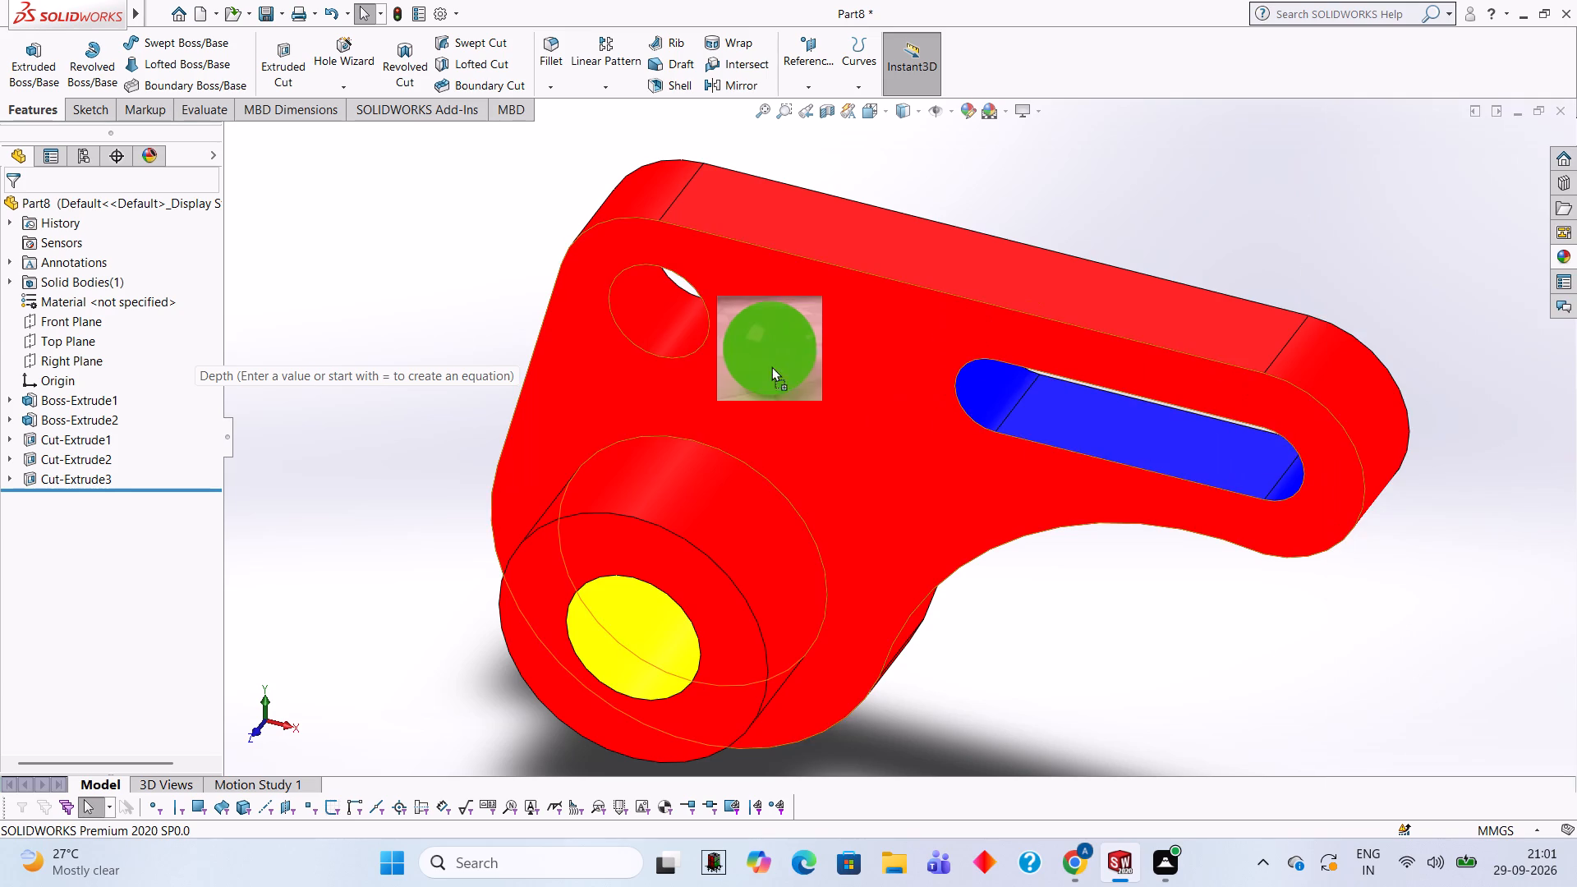
{"action": "left_click_drag", "start_coordinate": [771, 366], "coordinate": [666, 337]}
{"action": "left_click", "coordinate": [666, 337]}
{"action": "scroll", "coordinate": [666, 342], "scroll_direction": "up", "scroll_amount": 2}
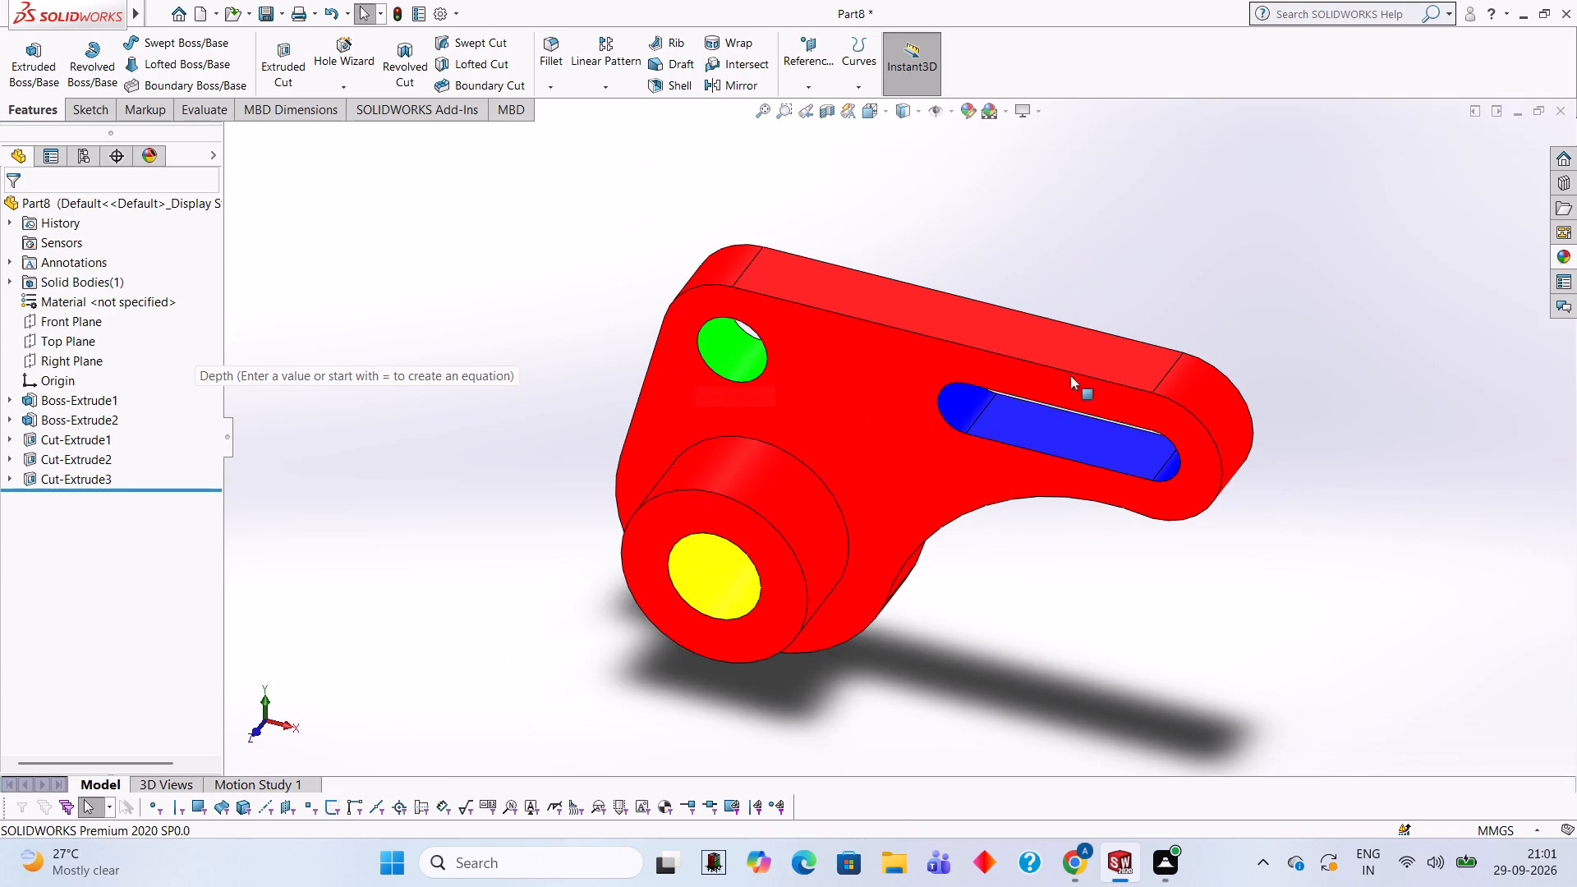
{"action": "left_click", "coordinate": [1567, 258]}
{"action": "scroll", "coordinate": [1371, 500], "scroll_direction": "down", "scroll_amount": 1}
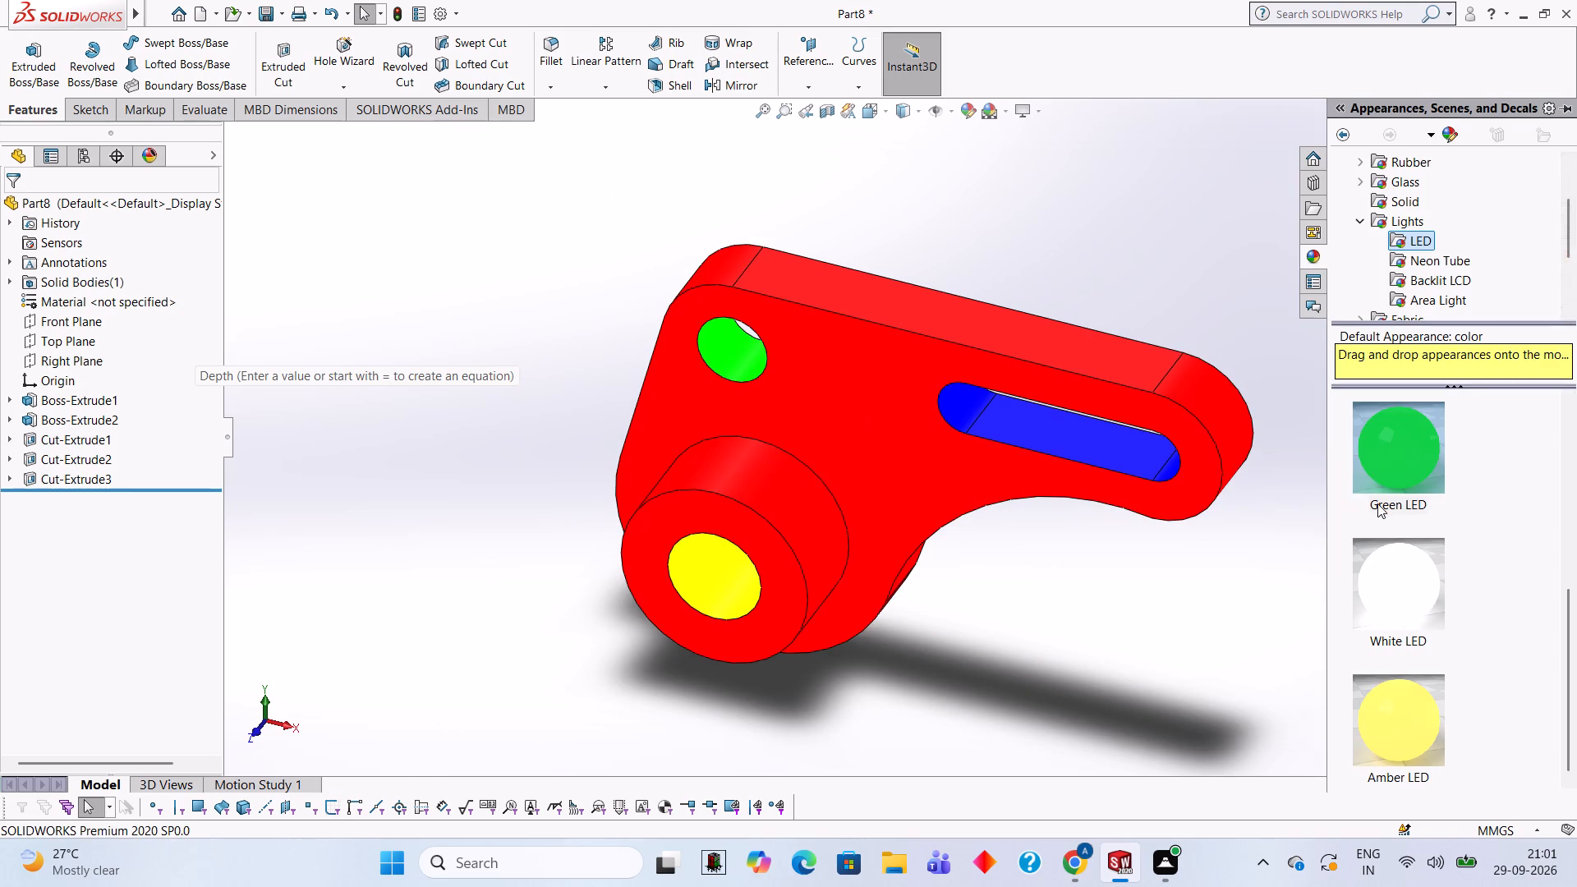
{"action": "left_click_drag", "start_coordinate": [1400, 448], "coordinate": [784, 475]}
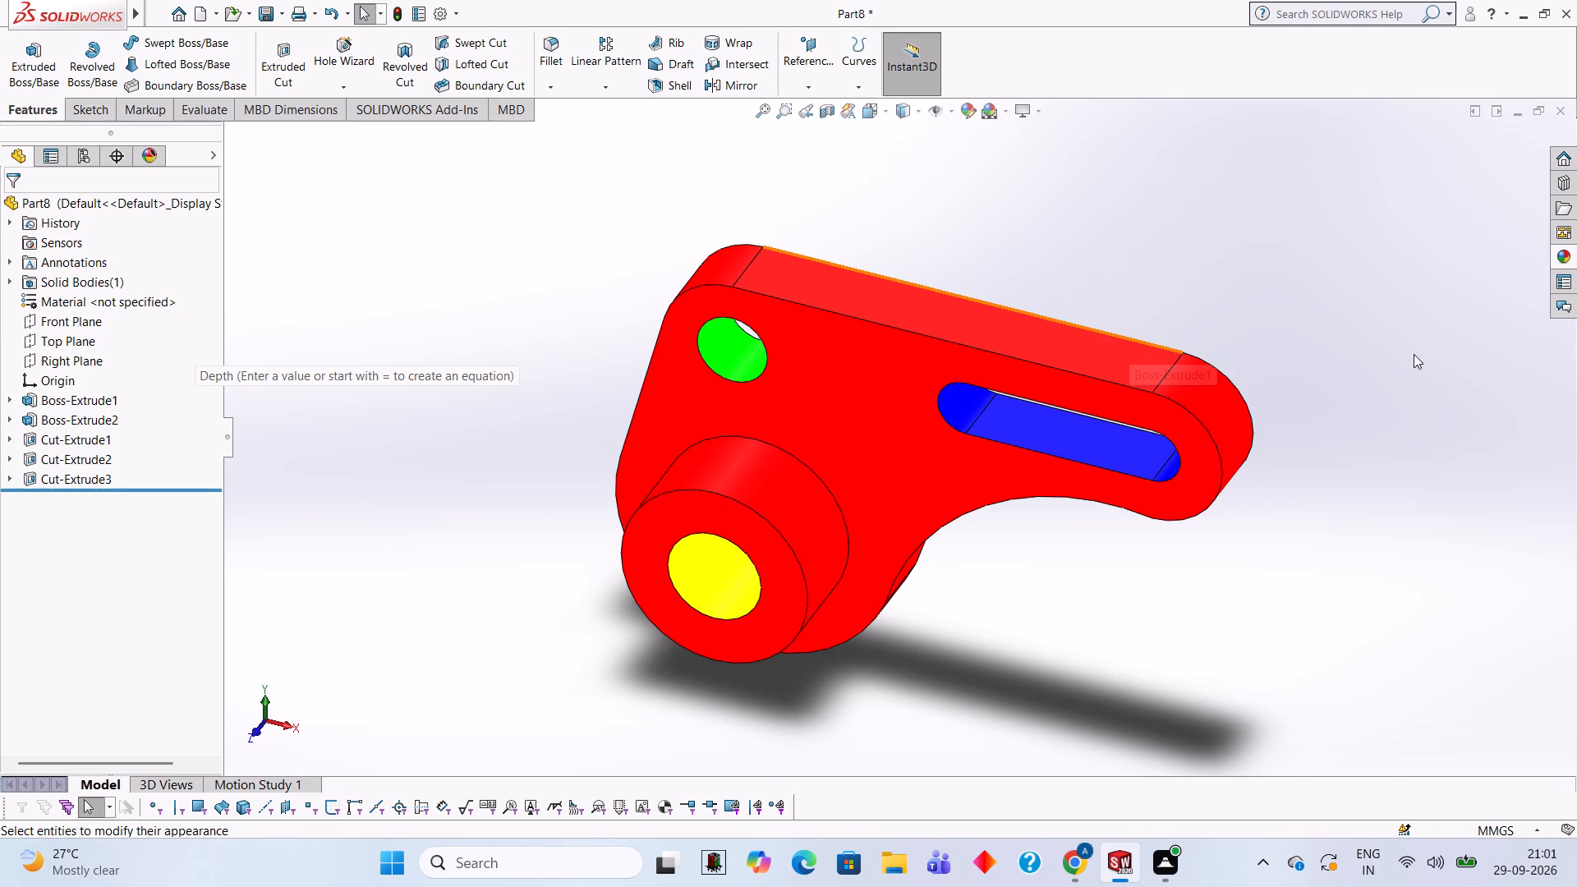
Apply the Blue LED appearance to the whole cylindrical boss feature around the yellow bore.
{"action": "left_click", "coordinate": [1570, 259]}
{"action": "scroll", "coordinate": [1386, 505], "scroll_direction": "down", "scroll_amount": 4}
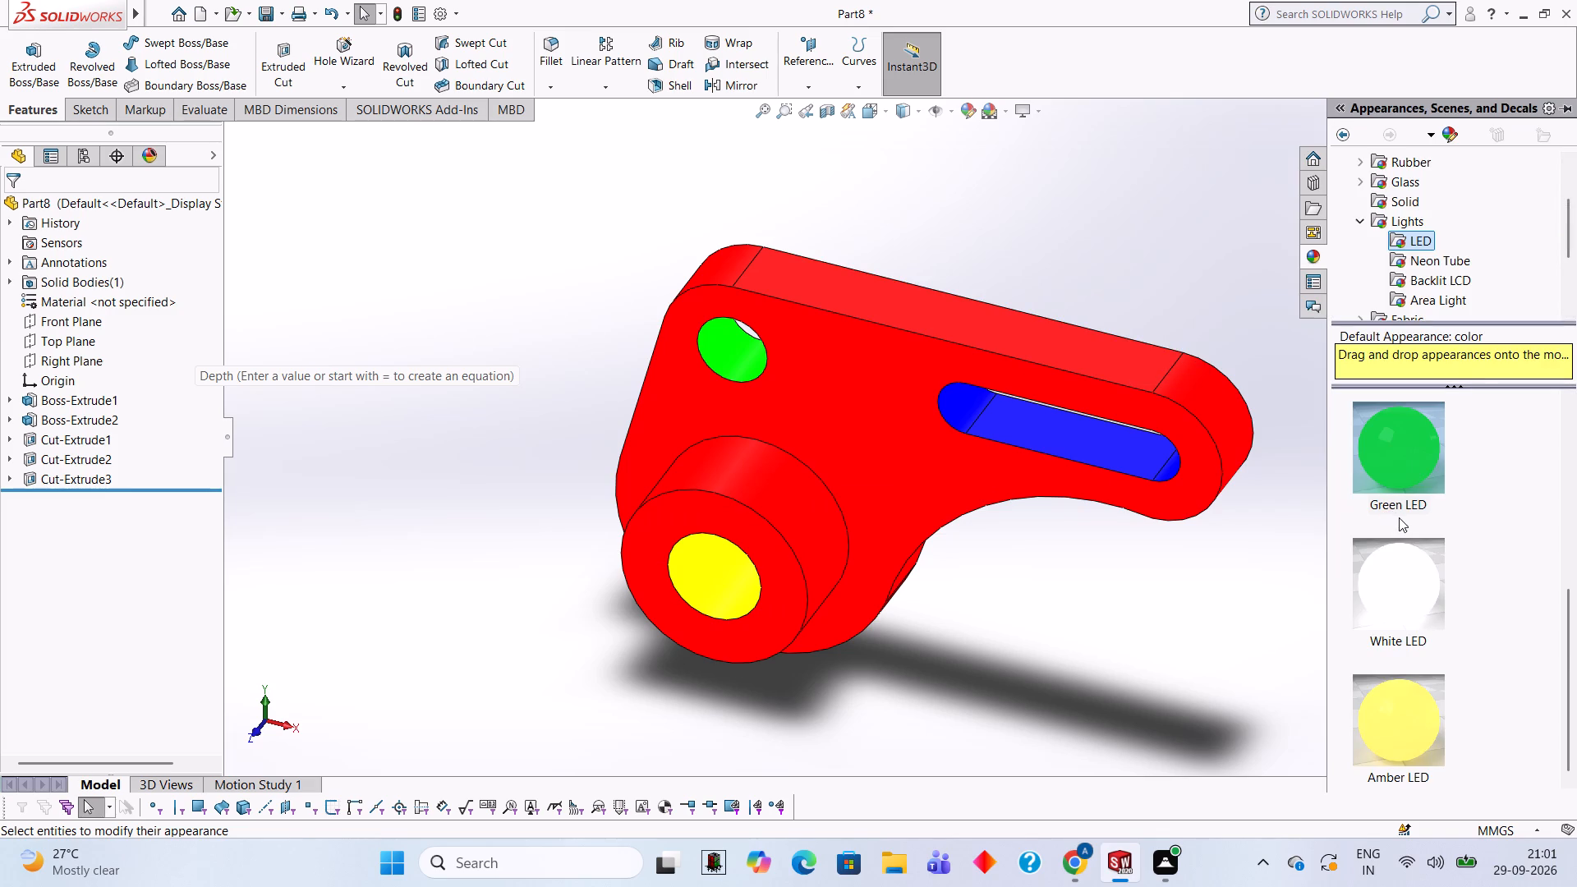
{"action": "scroll", "coordinate": [1399, 517], "scroll_direction": "down", "scroll_amount": 1}
{"action": "scroll", "coordinate": [1399, 508], "scroll_direction": "up", "scroll_amount": 4}
{"action": "left_click_drag", "start_coordinate": [1416, 572], "coordinate": [788, 503]}
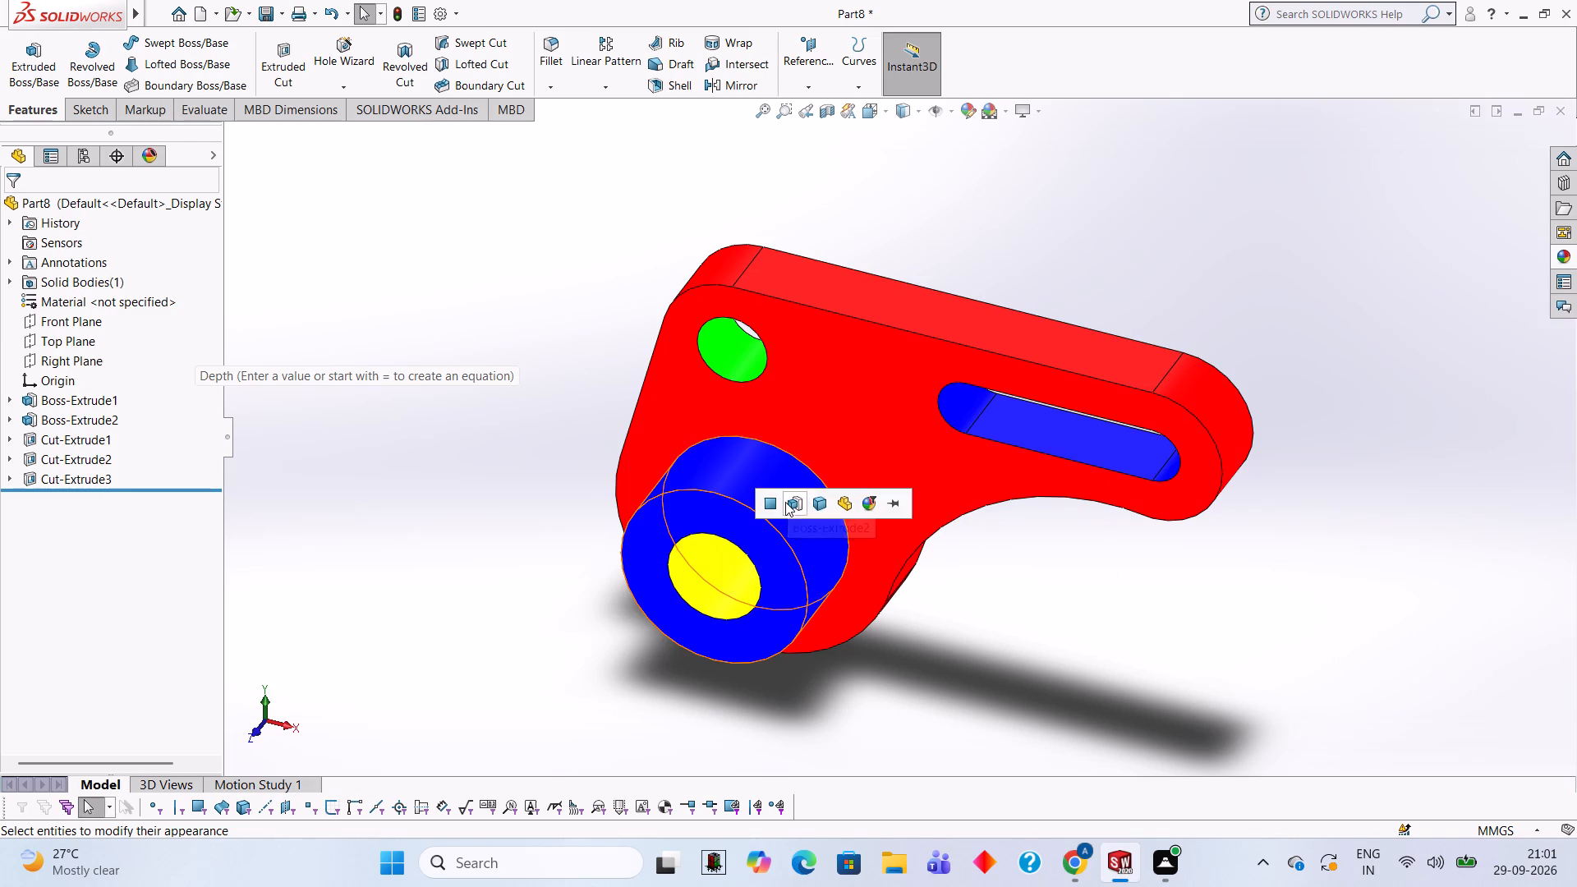
{"action": "left_click", "coordinate": [785, 502]}
Examine the coloured part from several angles, checking the appearances on the plate, boss, bore, hole and slot.
{"action": "scroll", "coordinate": [785, 502], "scroll_direction": "up", "scroll_amount": 3}
{"action": "middle_click_drag", "start_coordinate": [1005, 548], "coordinate": [1003, 515]}
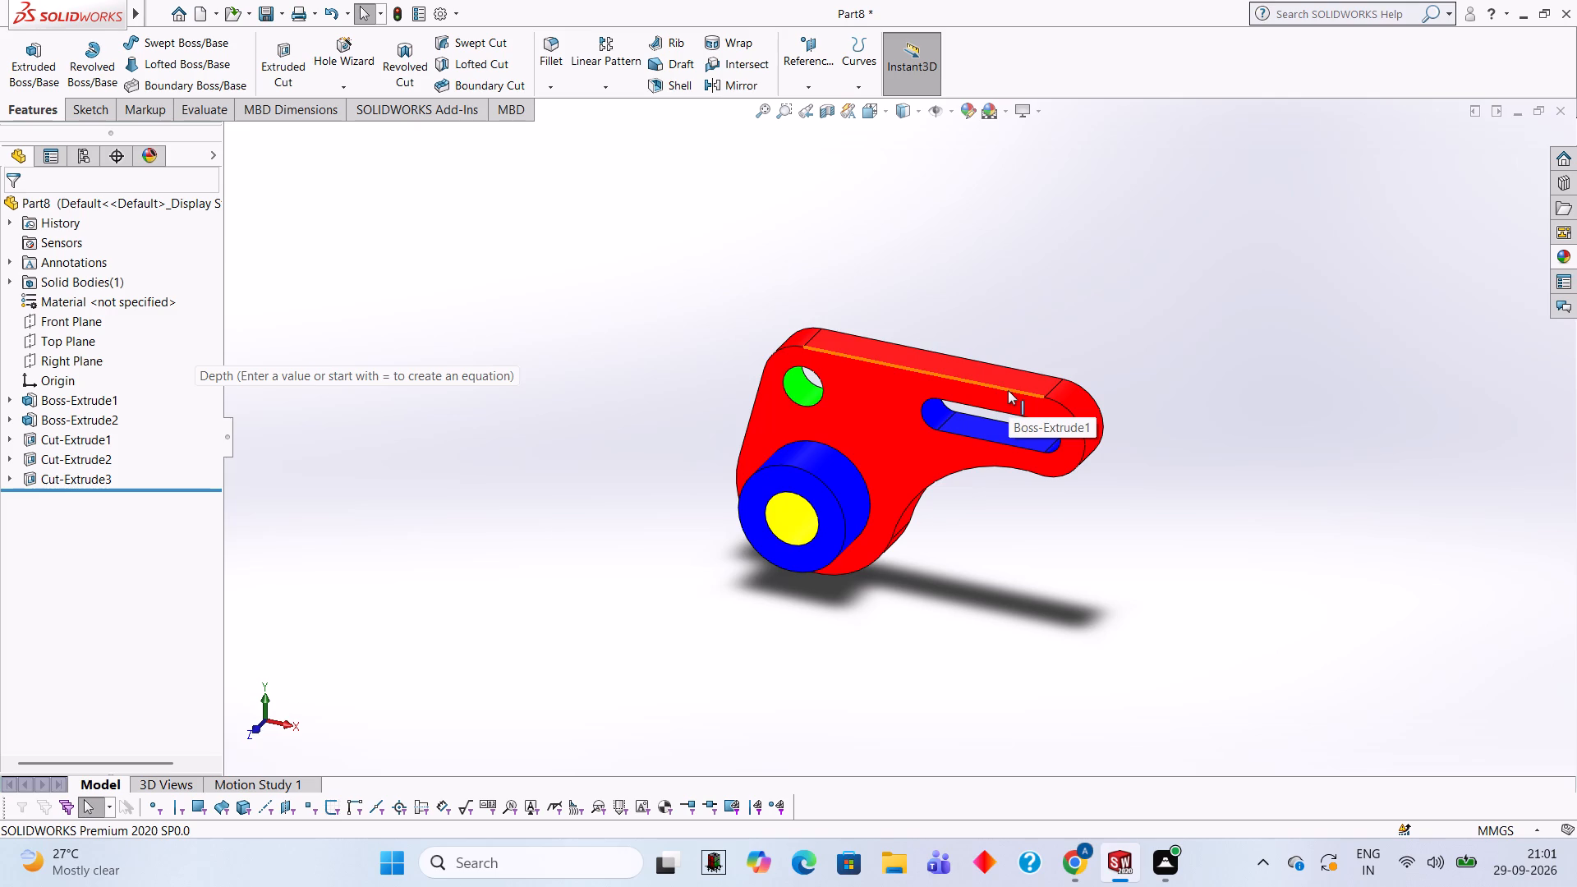
{"action": "middle_click_drag", "start_coordinate": [1175, 506], "coordinate": [1162, 487]}
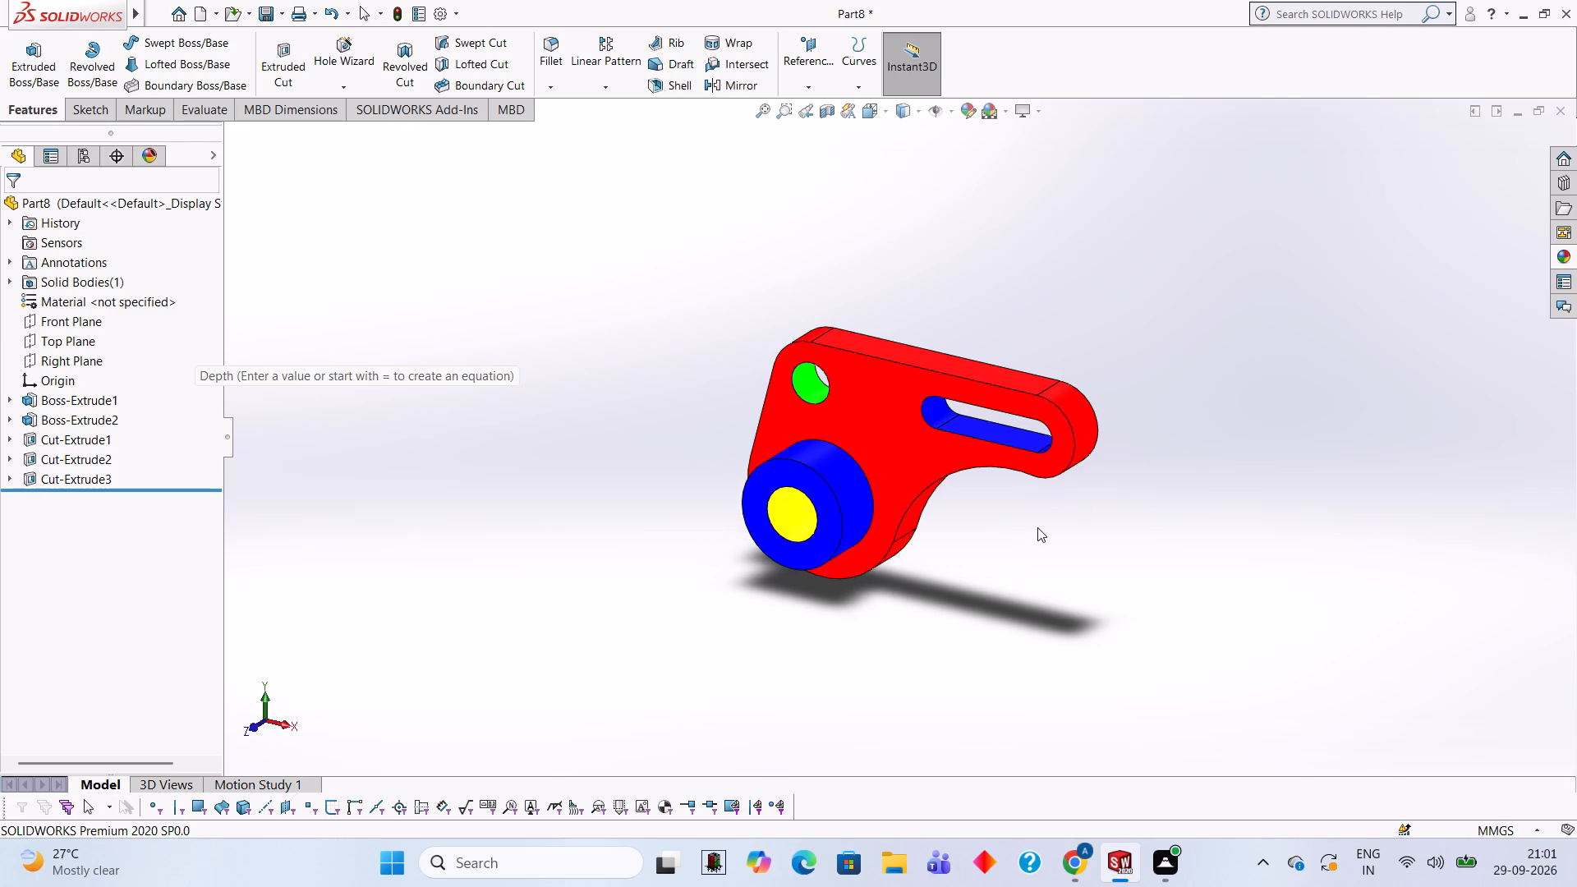
{"action": "scroll", "coordinate": [1034, 530], "scroll_direction": "down", "scroll_amount": 2}
{"action": "scroll", "coordinate": [551, 379], "scroll_direction": "down", "scroll_amount": 1}
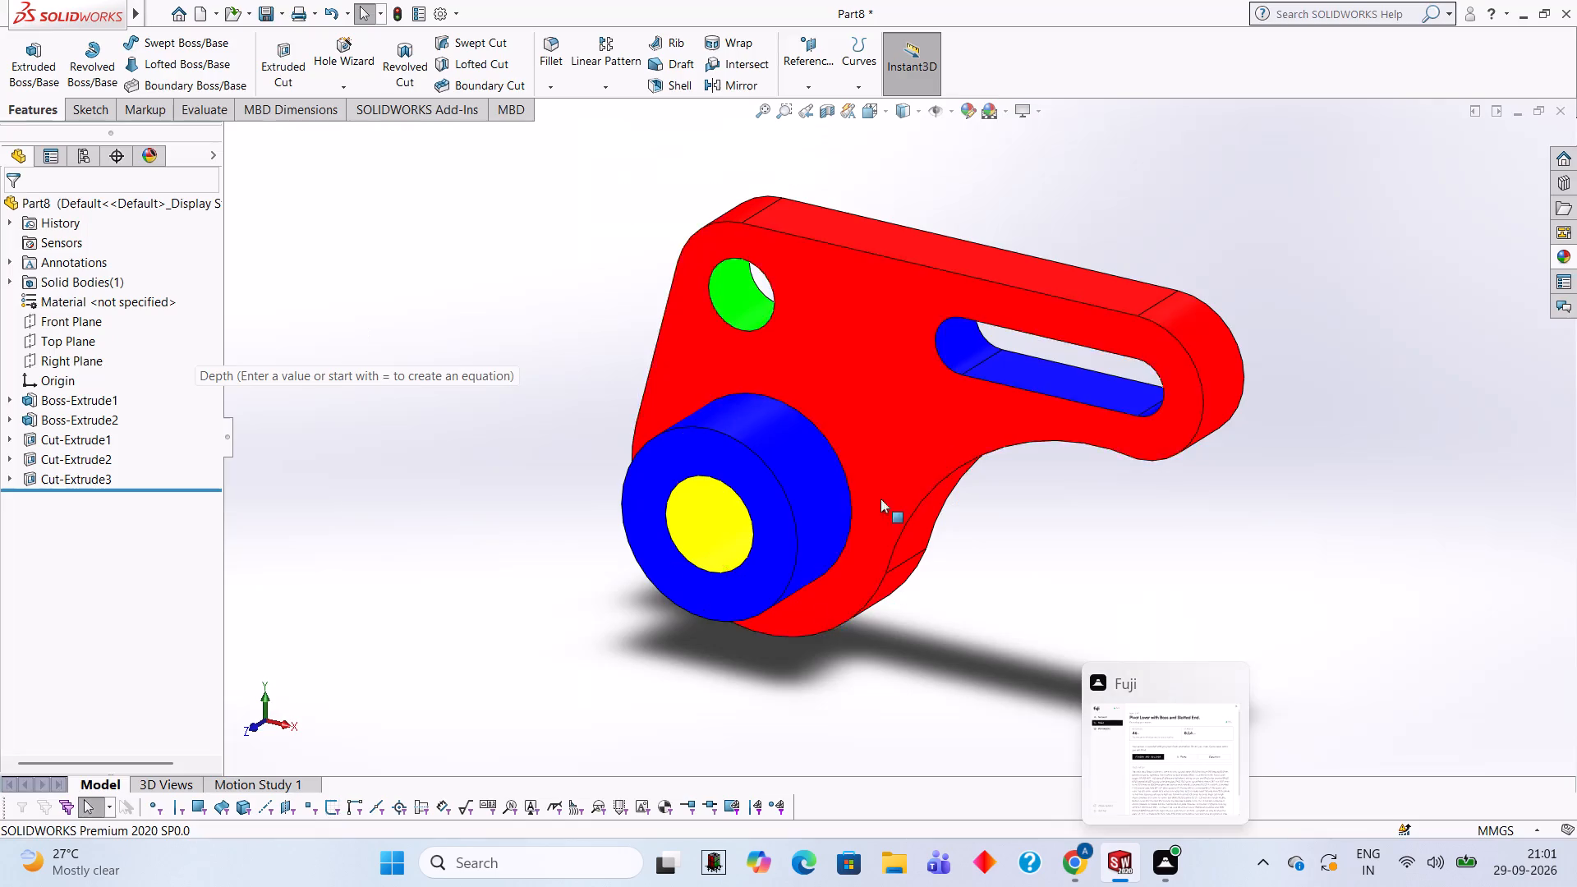
{"action": "scroll", "coordinate": [810, 370], "scroll_direction": "down", "scroll_amount": 1}
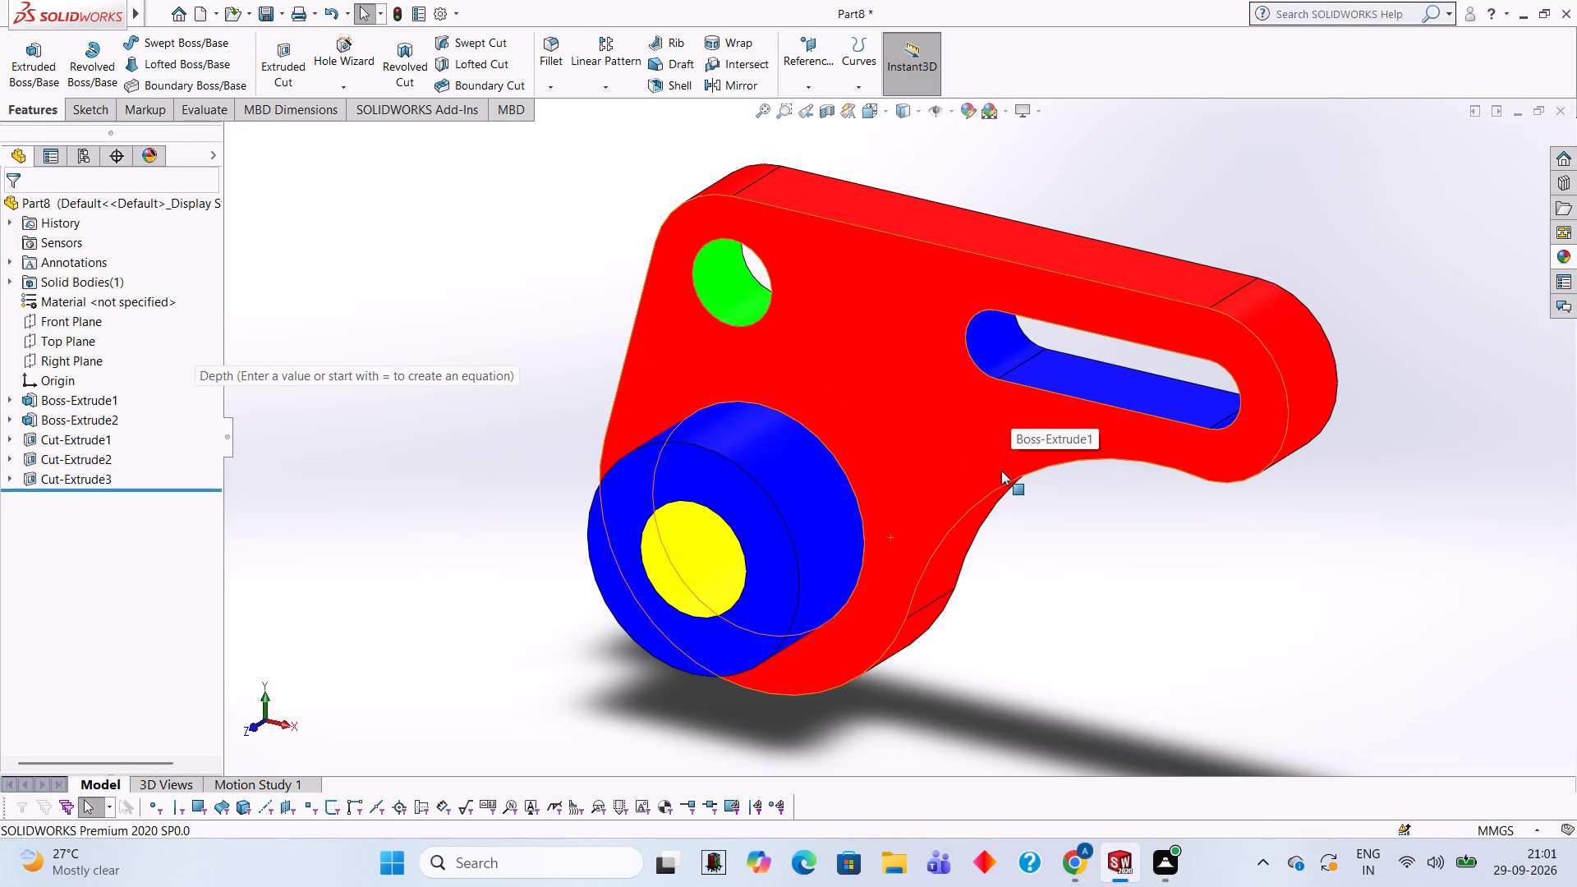
{"action": "scroll", "coordinate": [998, 563], "scroll_direction": "up", "scroll_amount": 1}
{"action": "middle_click_drag", "start_coordinate": [1005, 566], "coordinate": [1017, 572]}
{"action": "middle_click_drag", "start_coordinate": [1000, 490], "coordinate": [1130, 531]}
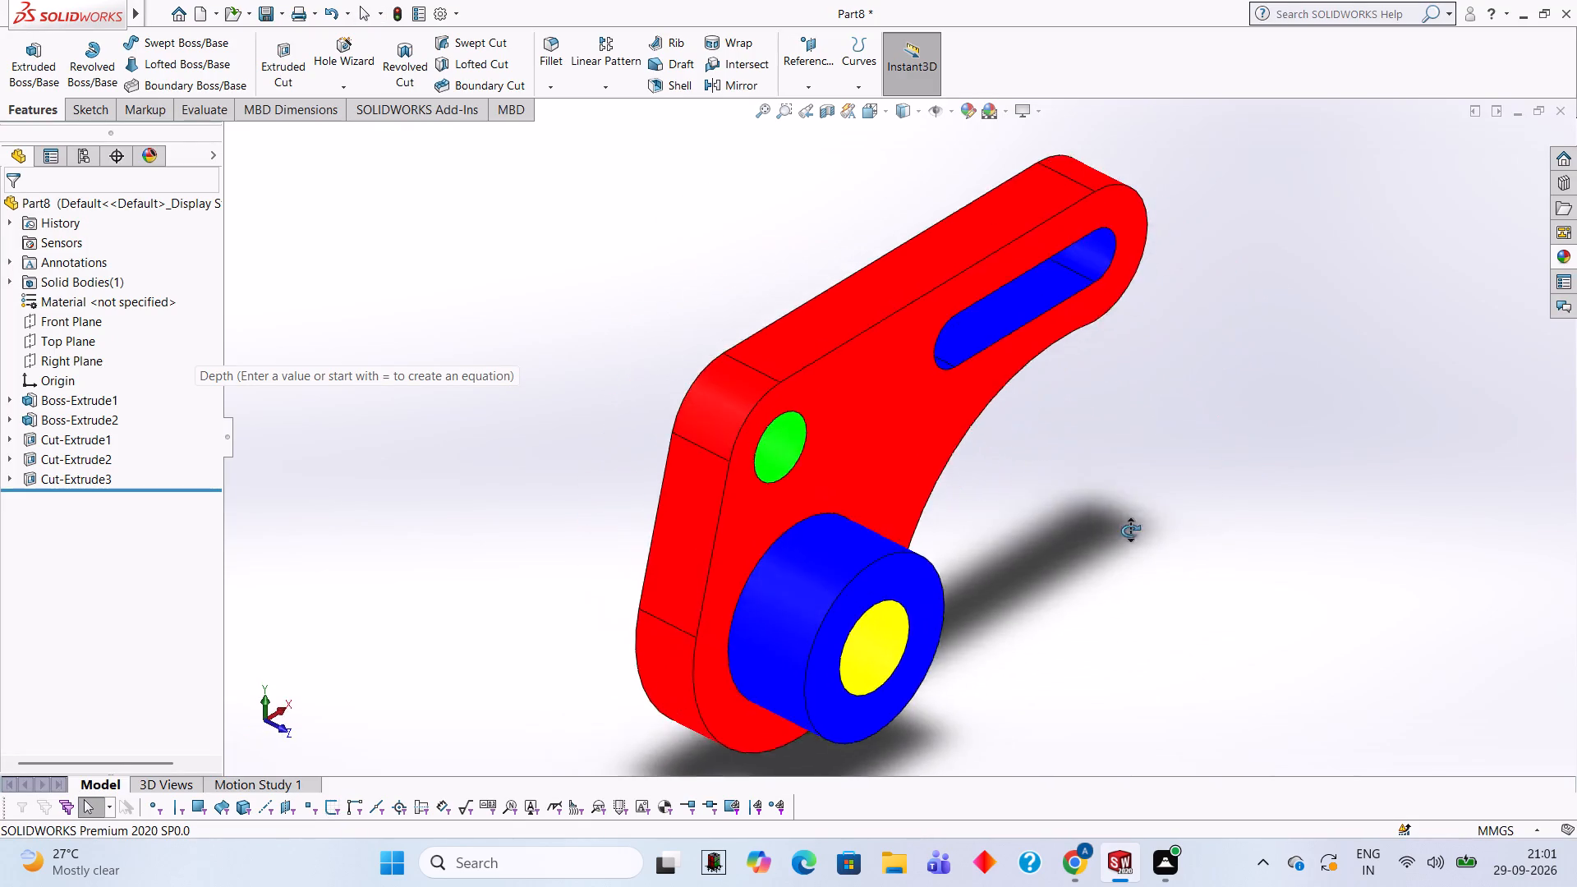
Apply the Yellow LED appearance to only the rounded corner face of the plate beside the green hole.
{"action": "middle_click_drag", "start_coordinate": [1130, 531], "coordinate": [994, 521]}
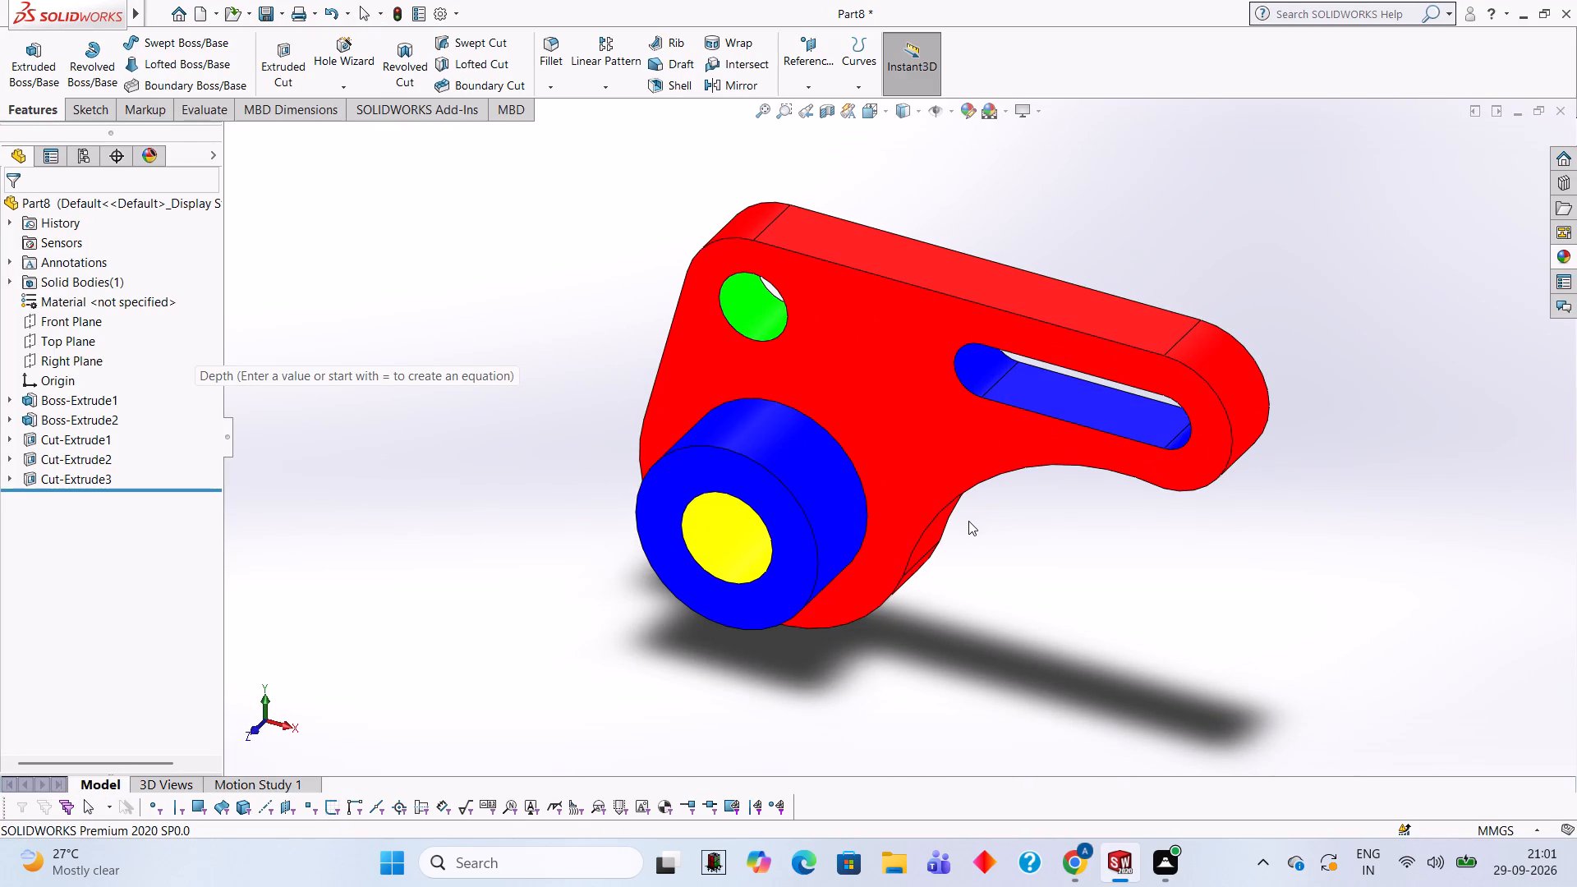
{"action": "scroll", "coordinate": [927, 223], "scroll_direction": "down", "scroll_amount": 1}
{"action": "scroll", "coordinate": [933, 417], "scroll_direction": "up", "scroll_amount": 1}
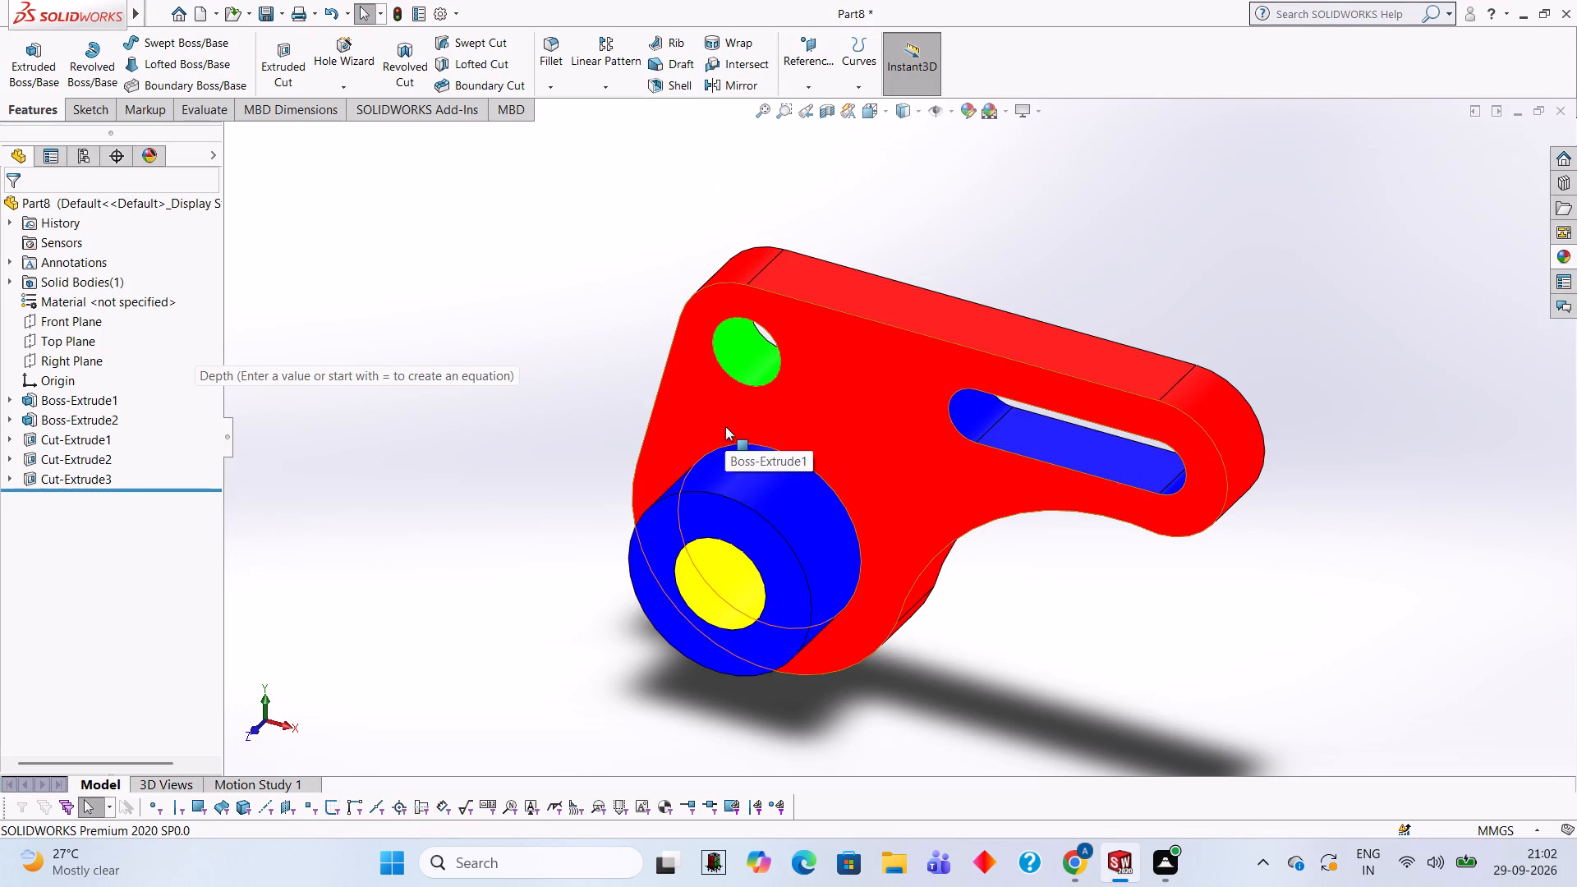
{"action": "middle_click_drag", "start_coordinate": [516, 327], "coordinate": [608, 378]}
{"action": "scroll", "coordinate": [683, 268], "scroll_direction": "down", "scroll_amount": 2}
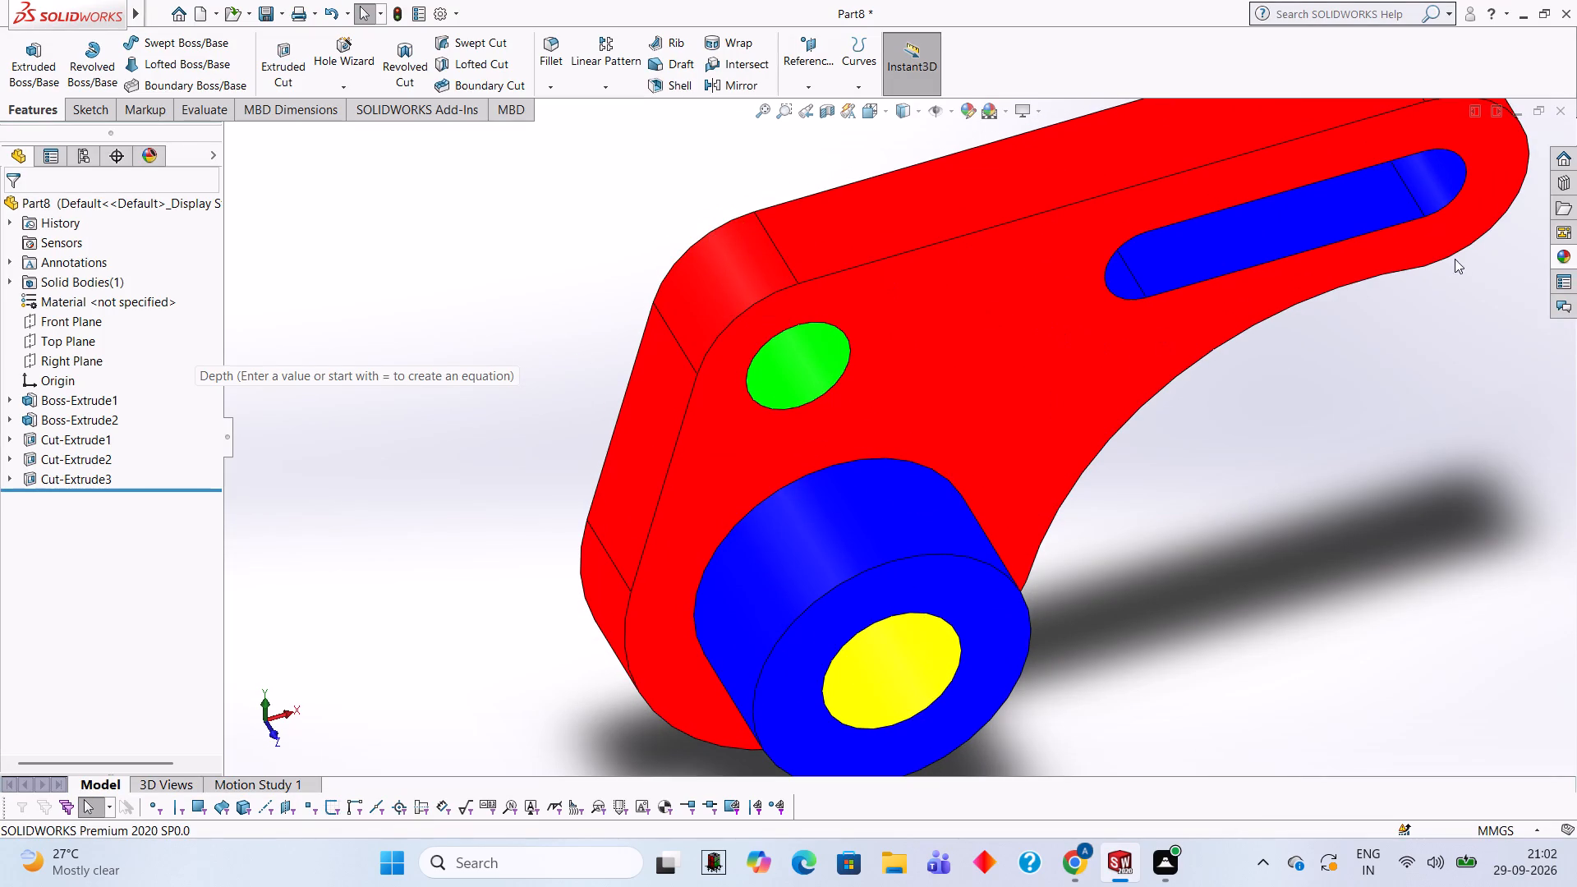
{"action": "left_click", "coordinate": [1570, 253]}
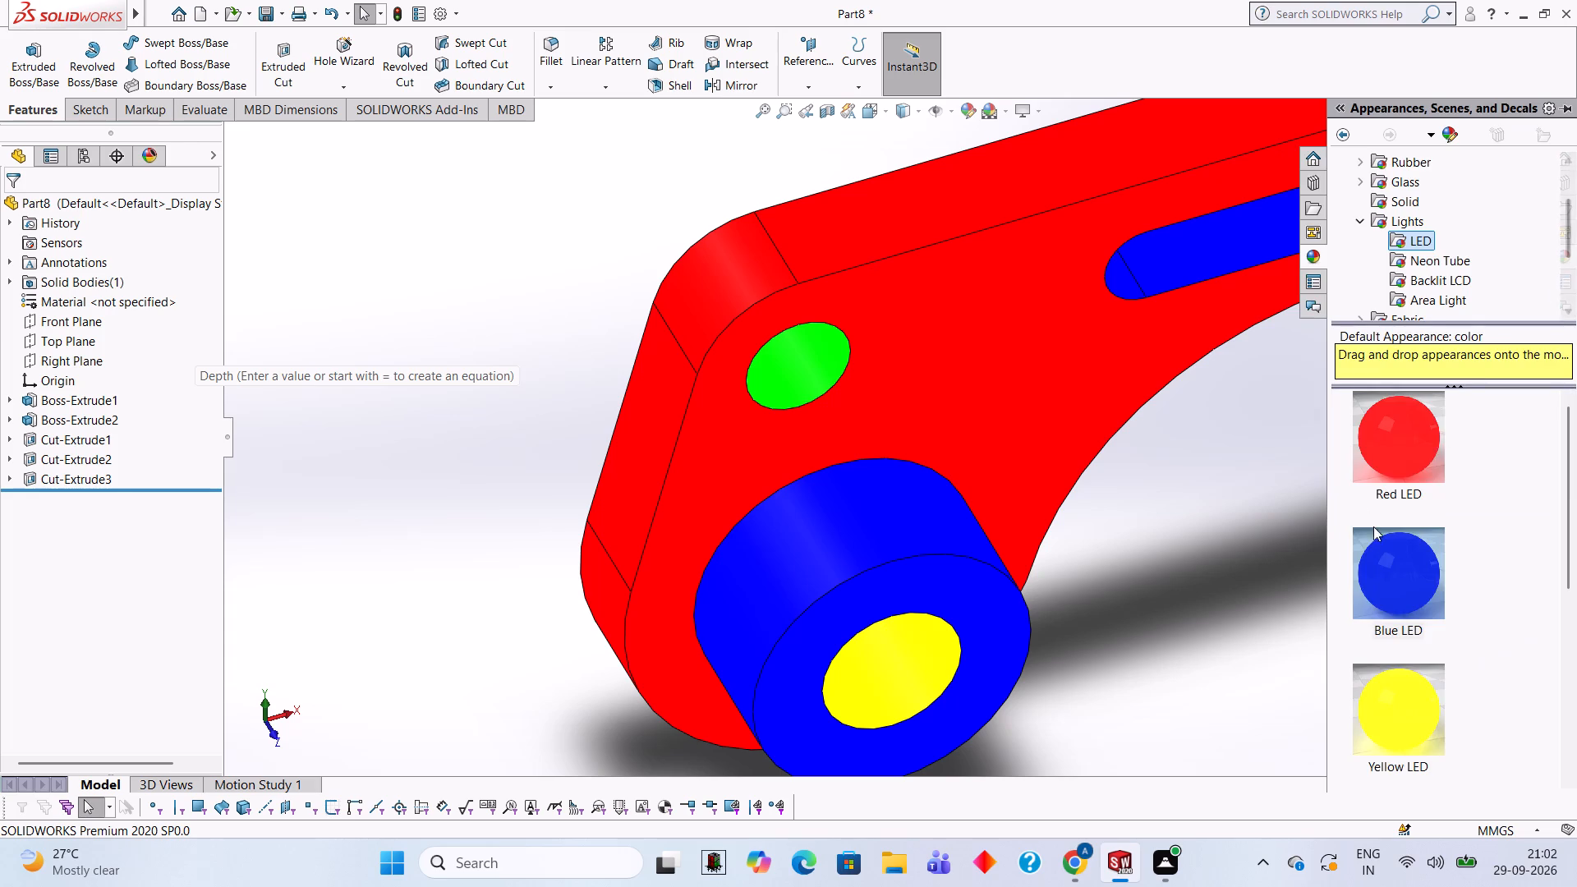
{"action": "scroll", "coordinate": [1389, 527], "scroll_direction": "down", "scroll_amount": 1}
{"action": "left_click_drag", "start_coordinate": [1387, 520], "coordinate": [689, 292]}
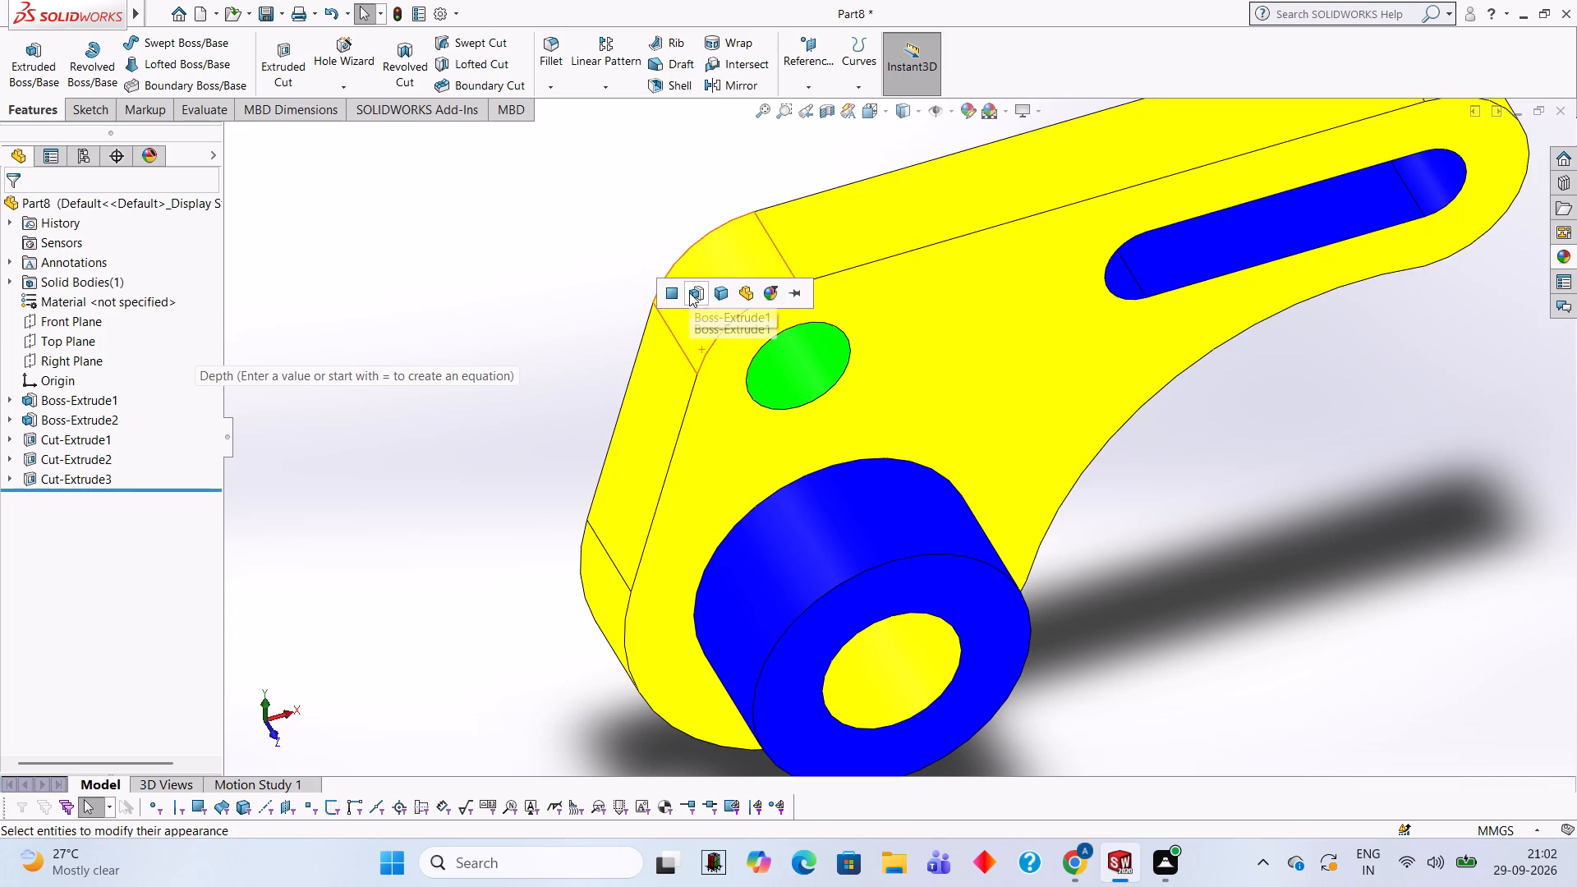
{"action": "left_click", "coordinate": [674, 293]}
Apply the Yellow LED appearance to only the rounded end face of the slotted arm.
{"action": "scroll", "coordinate": [1001, 383], "scroll_direction": "up", "scroll_amount": 3}
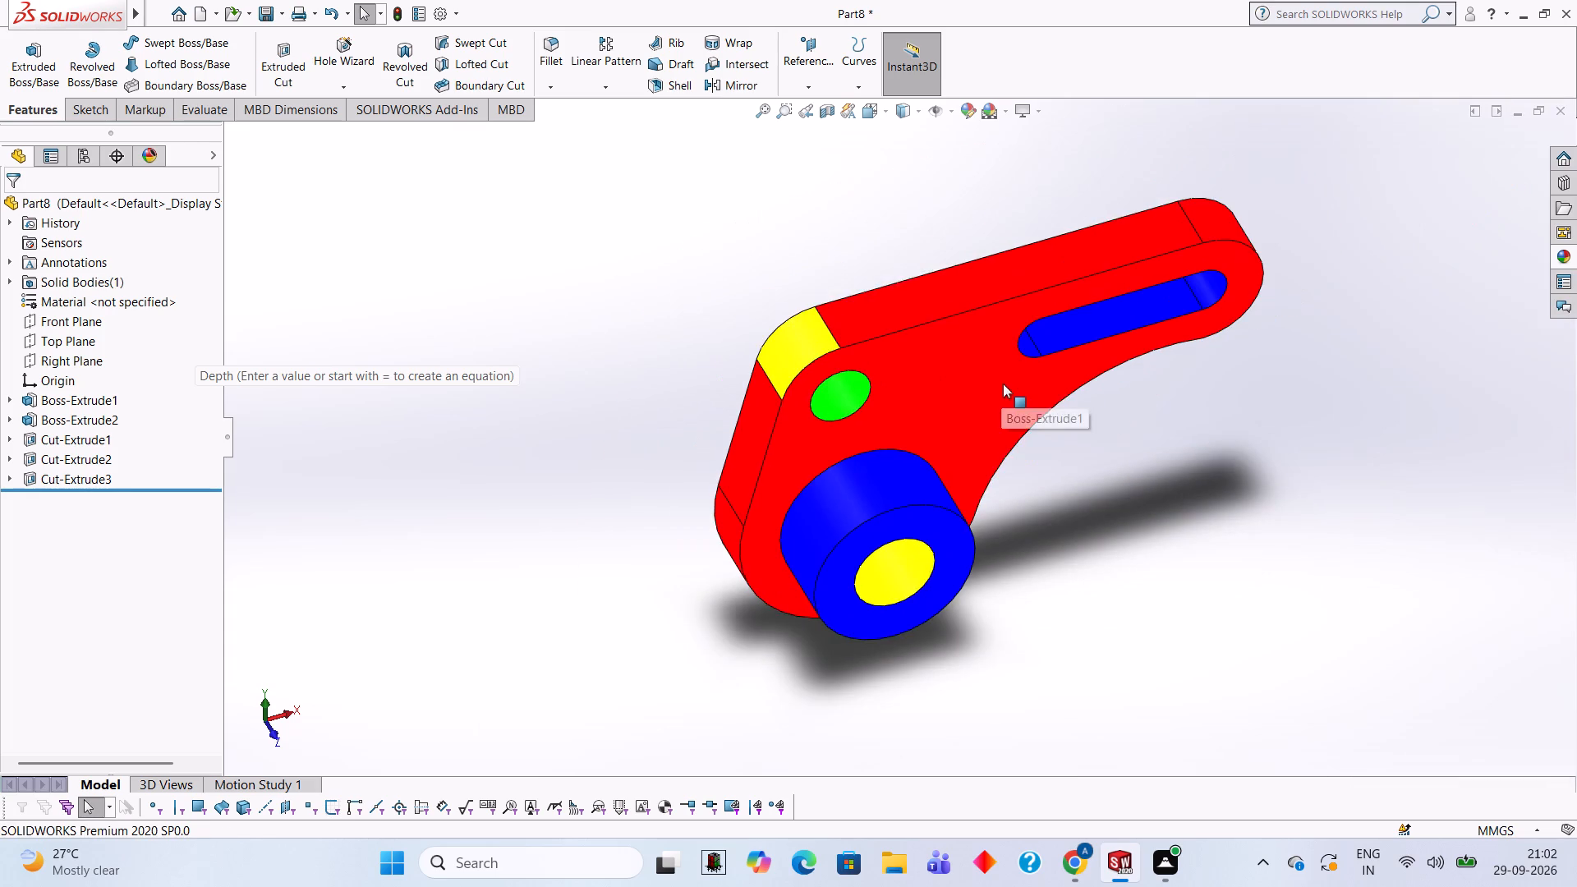
{"action": "middle_click_drag", "start_coordinate": [1191, 344], "coordinate": [1082, 312]}
{"action": "scroll", "coordinate": [1251, 362], "scroll_direction": "down", "scroll_amount": 1}
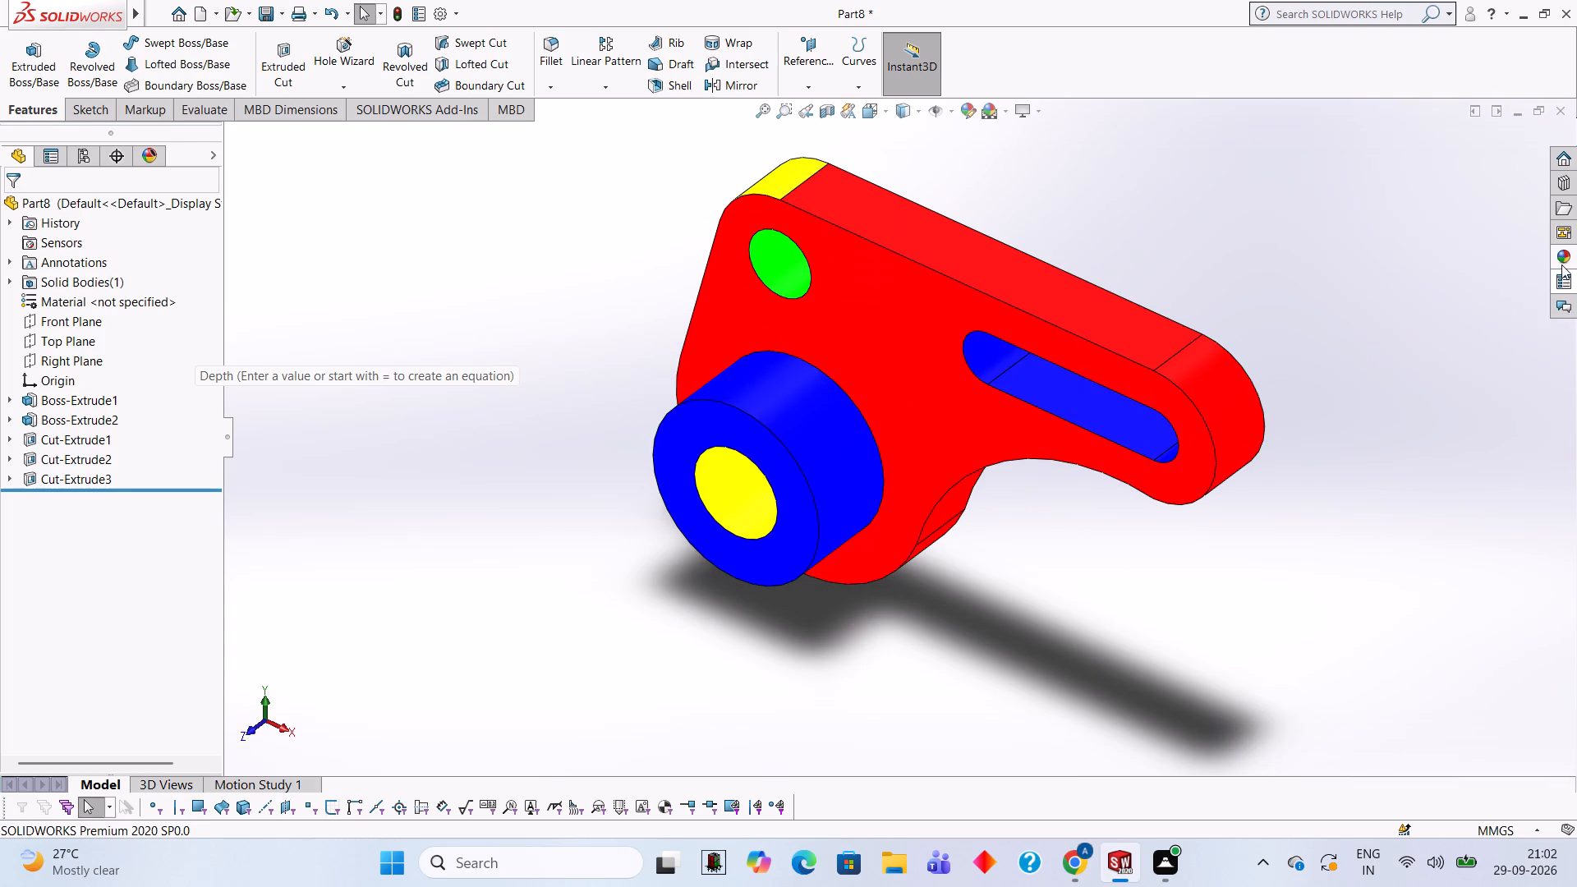
{"action": "left_click", "coordinate": [1562, 263]}
{"action": "left_click_drag", "start_coordinate": [1405, 497], "coordinate": [1250, 406]}
{"action": "left_click", "coordinate": [1250, 406]}
Apply the Yellow LED appearance to only the rounded edge face of the plate below the boss.
{"action": "middle_click_drag", "start_coordinate": [982, 559], "coordinate": [1028, 417]}
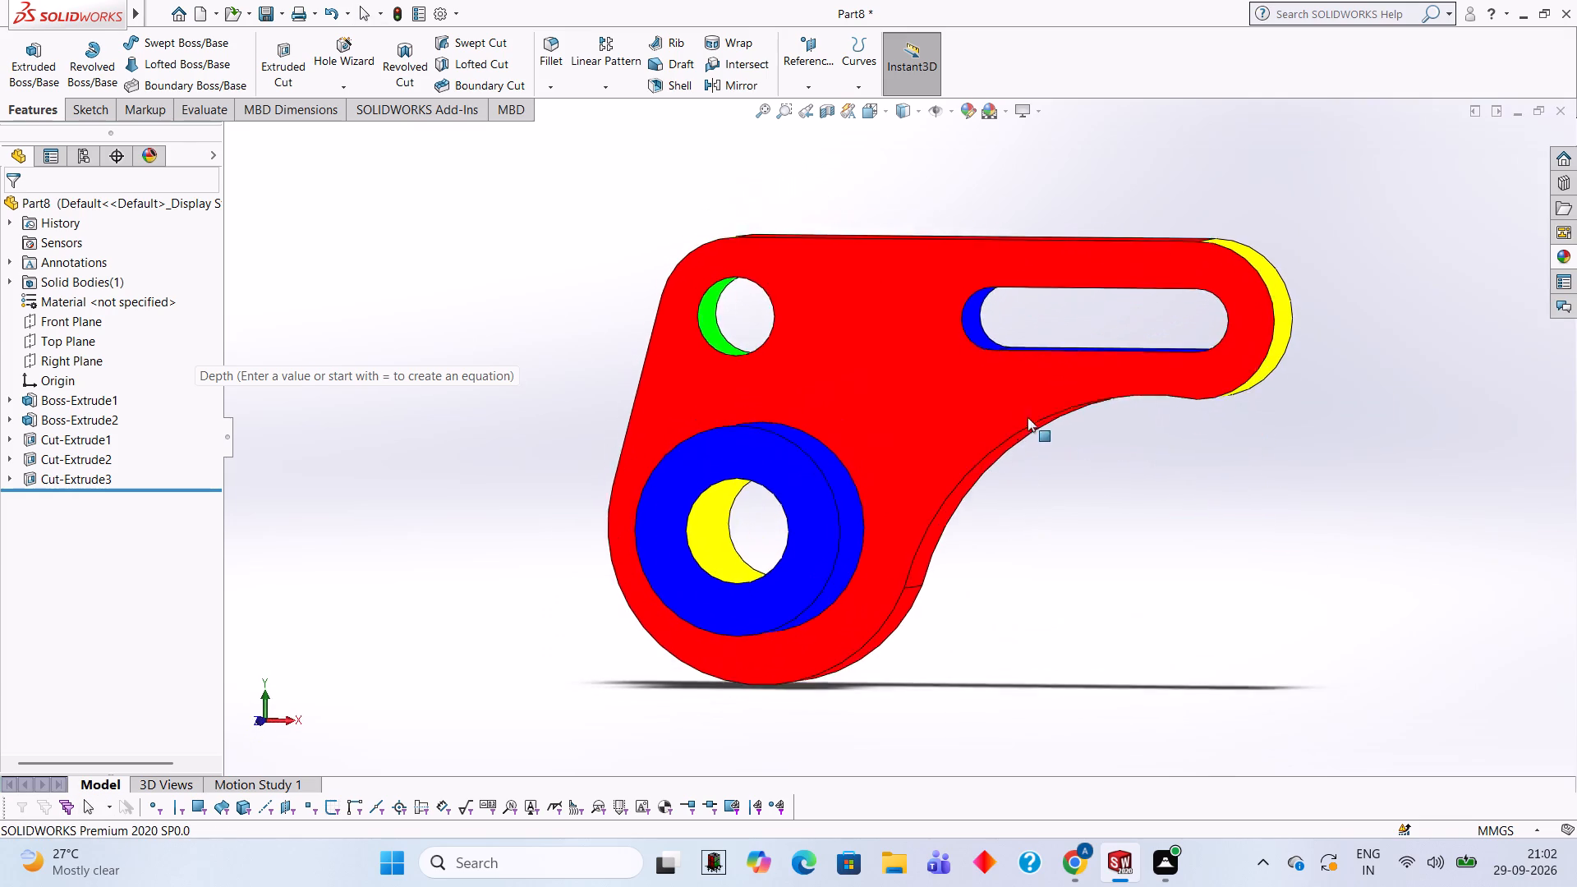
{"action": "middle_click_drag", "start_coordinate": [1028, 417], "coordinate": [1028, 418]}
{"action": "middle_click_drag", "start_coordinate": [1020, 574], "coordinate": [981, 426]}
{"action": "scroll", "coordinate": [990, 648], "scroll_direction": "down", "scroll_amount": 1}
{"action": "scroll", "coordinate": [984, 650], "scroll_direction": "up", "scroll_amount": 2}
{"action": "middle_click_drag", "start_coordinate": [976, 653], "coordinate": [963, 646]}
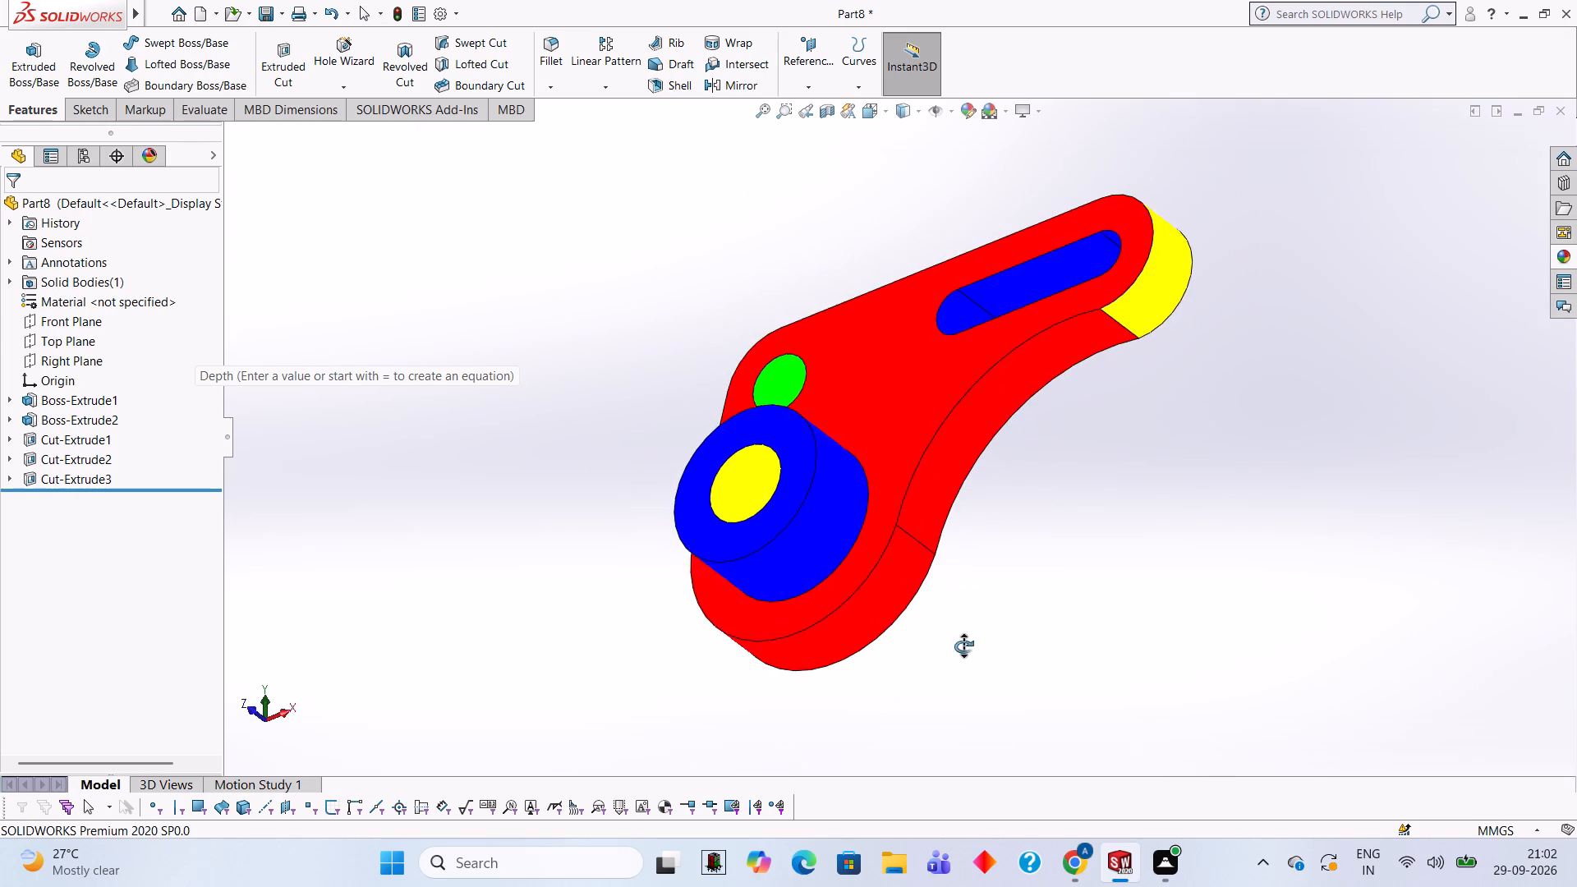
{"action": "middle_click_drag", "start_coordinate": [963, 646], "coordinate": [951, 535]}
{"action": "left_click", "coordinate": [1568, 260]}
{"action": "left_click_drag", "start_coordinate": [1400, 503], "coordinate": [1382, 513]}
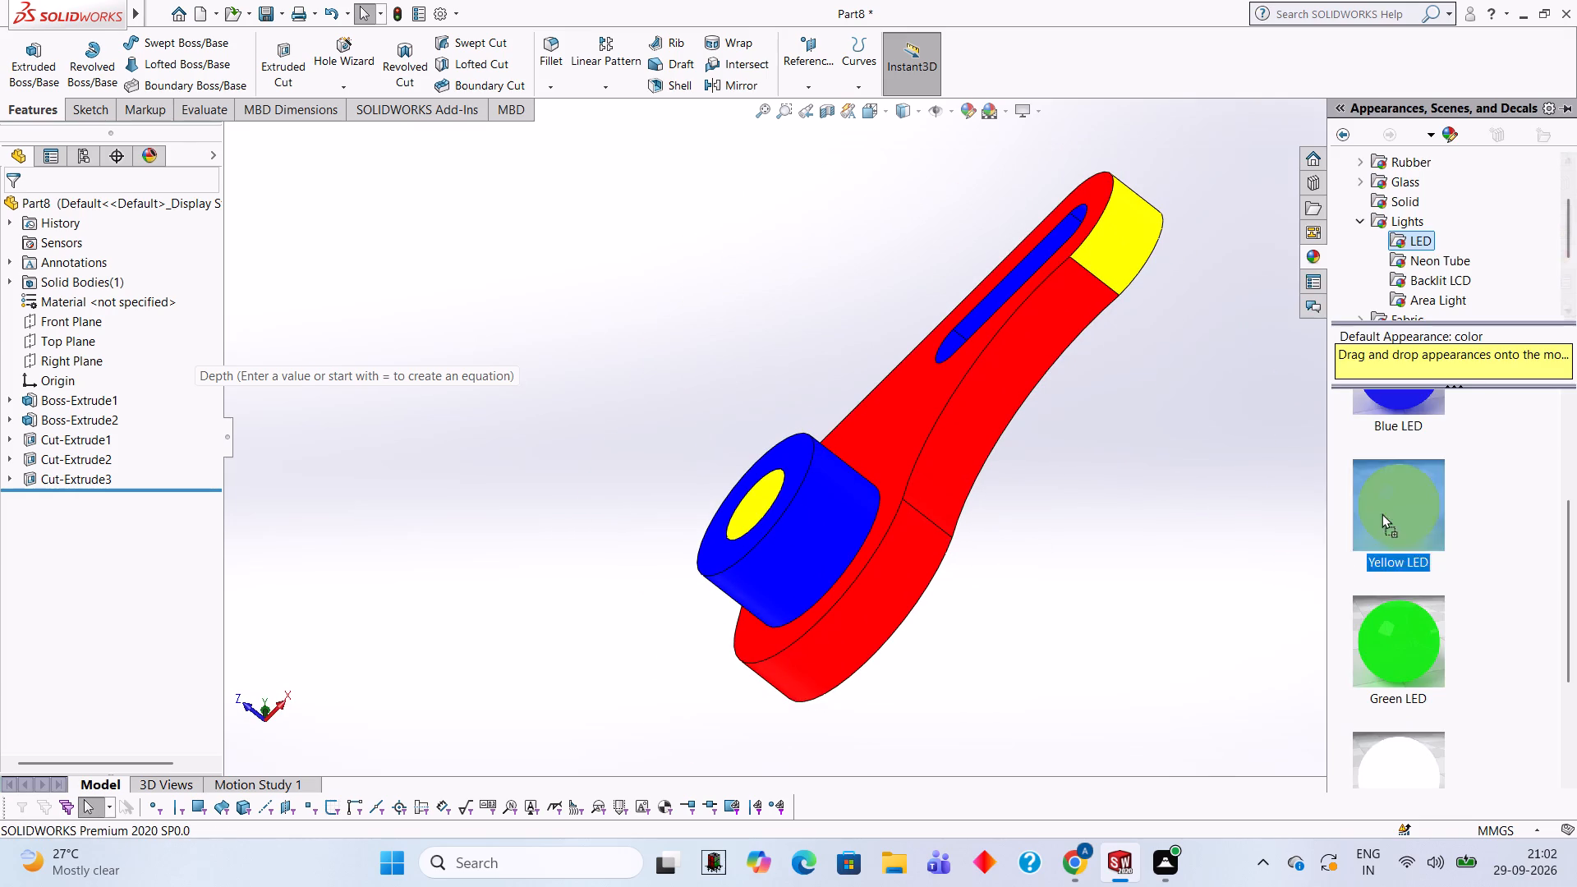
{"action": "left_click_drag", "start_coordinate": [1382, 513], "coordinate": [876, 618]}
{"action": "left_click", "coordinate": [876, 618]}
Examine the part from several angles, checking the yellow rounded edge faces against the other coloured features.
{"action": "scroll", "coordinate": [1214, 526], "scroll_direction": "up", "scroll_amount": 2}
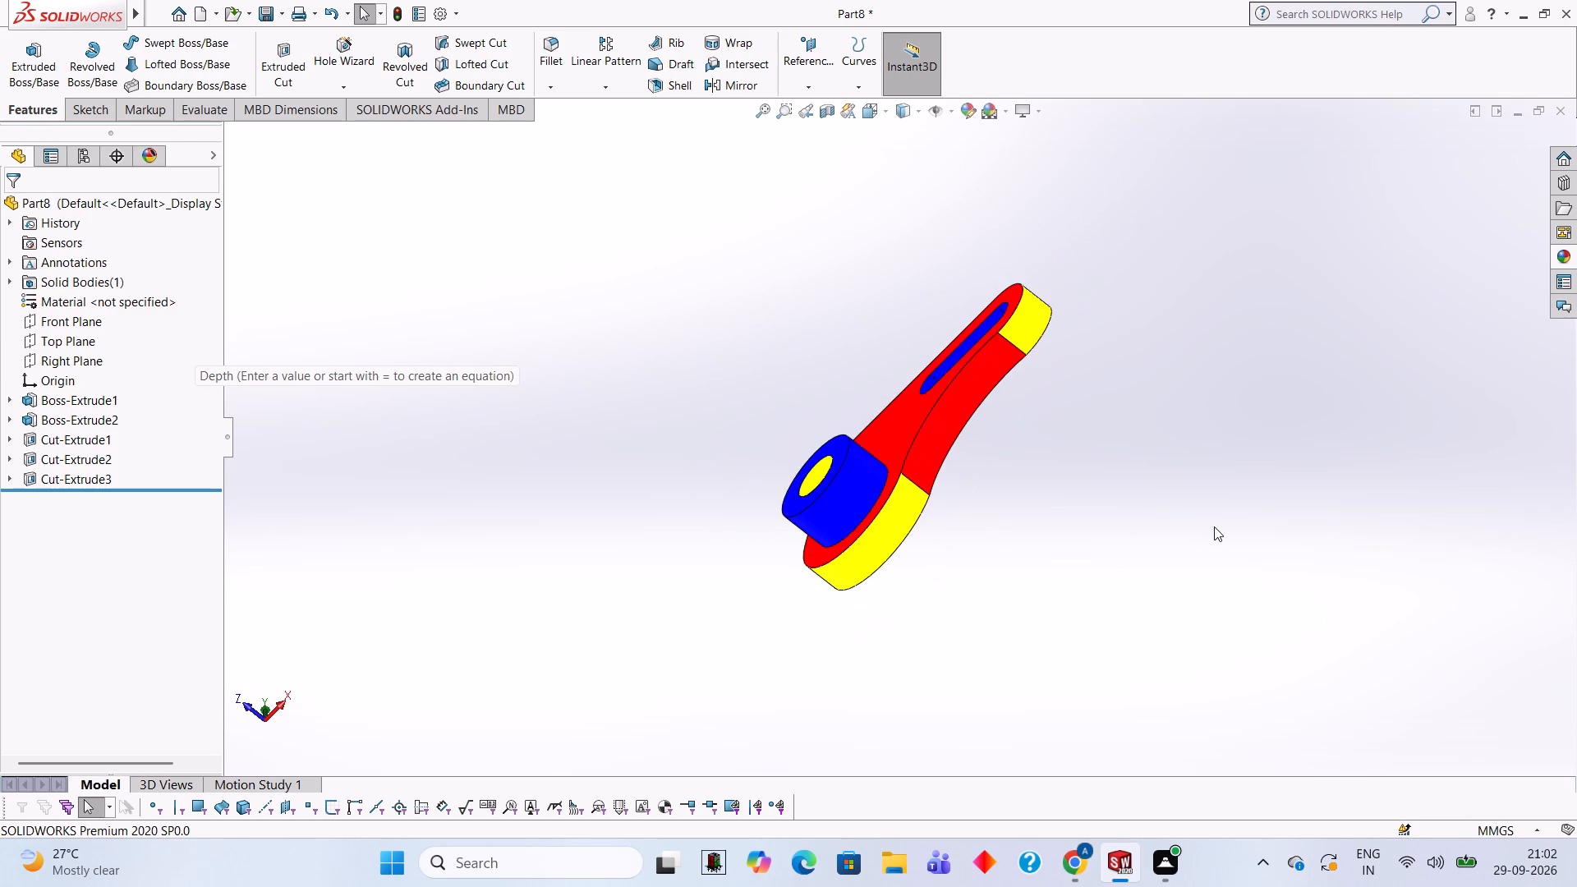
{"action": "scroll", "coordinate": [1214, 526], "scroll_direction": "up", "scroll_amount": 2}
{"action": "middle_click_drag", "start_coordinate": [1207, 505], "coordinate": [1224, 682]}
{"action": "middle_click_drag", "start_coordinate": [1041, 429], "coordinate": [1143, 642]}
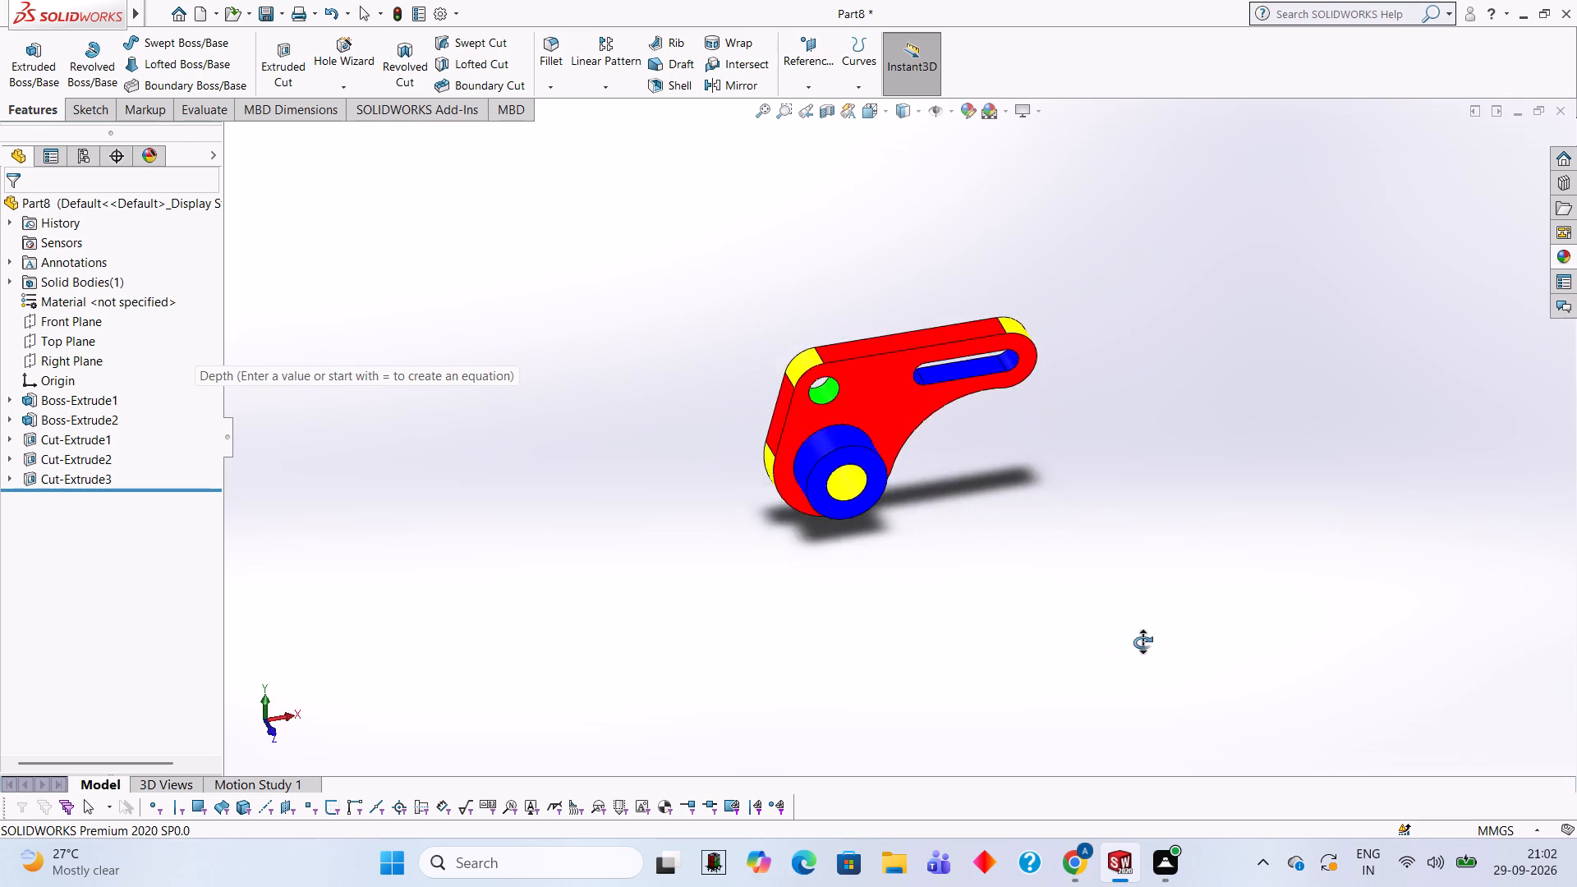
{"action": "middle_click_drag", "start_coordinate": [1143, 642], "coordinate": [1020, 639]}
{"action": "scroll", "coordinate": [988, 547], "scroll_direction": "down", "scroll_amount": 2}
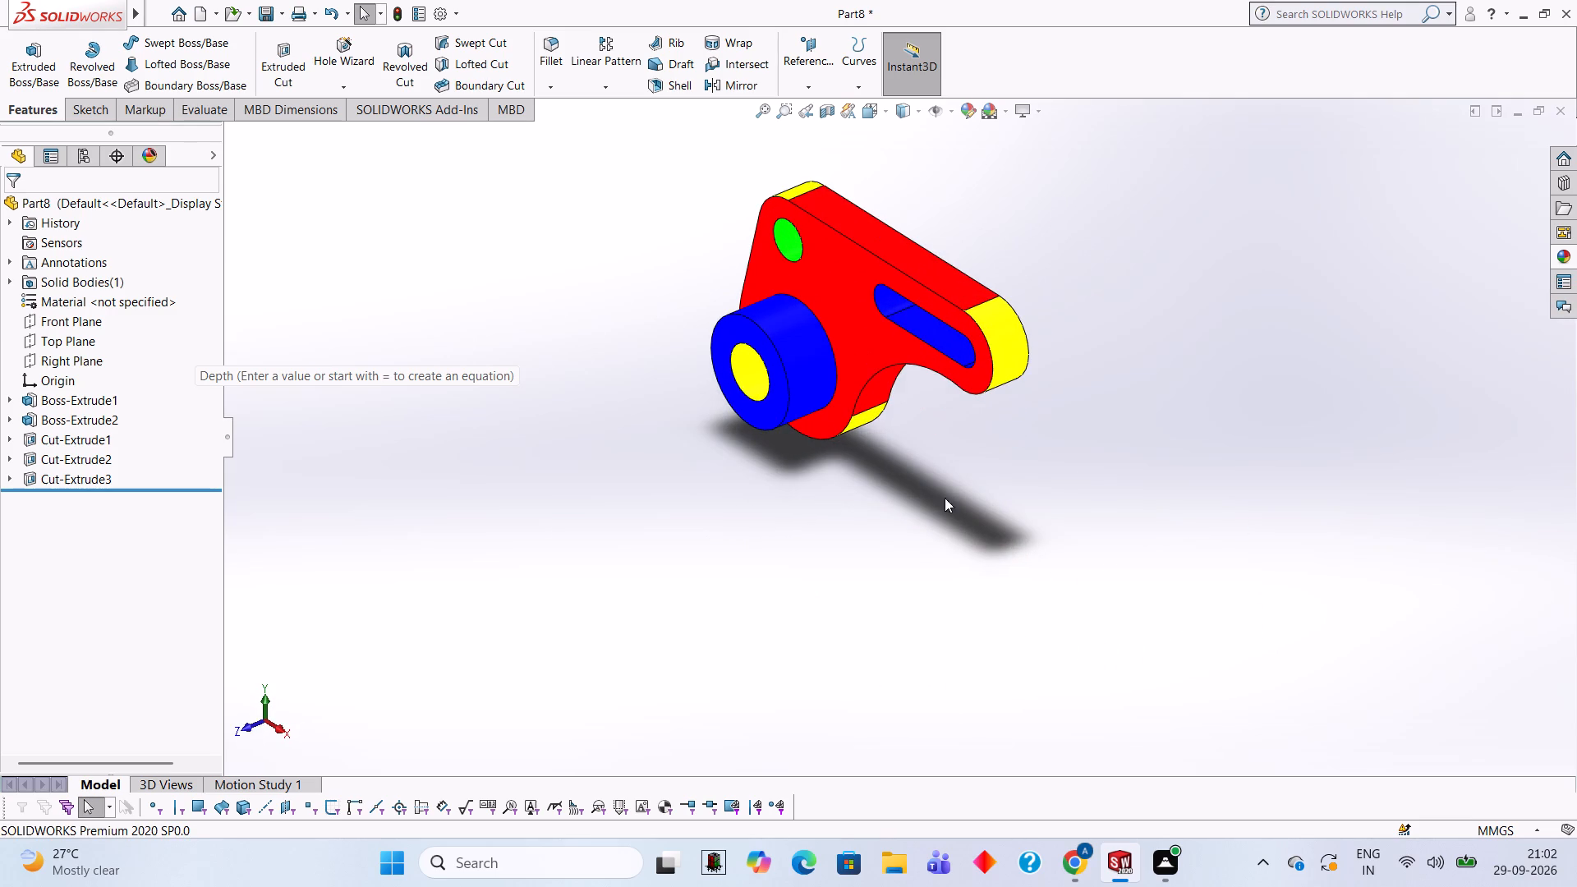
{"action": "scroll", "coordinate": [775, 166], "scroll_direction": "down", "scroll_amount": 2}
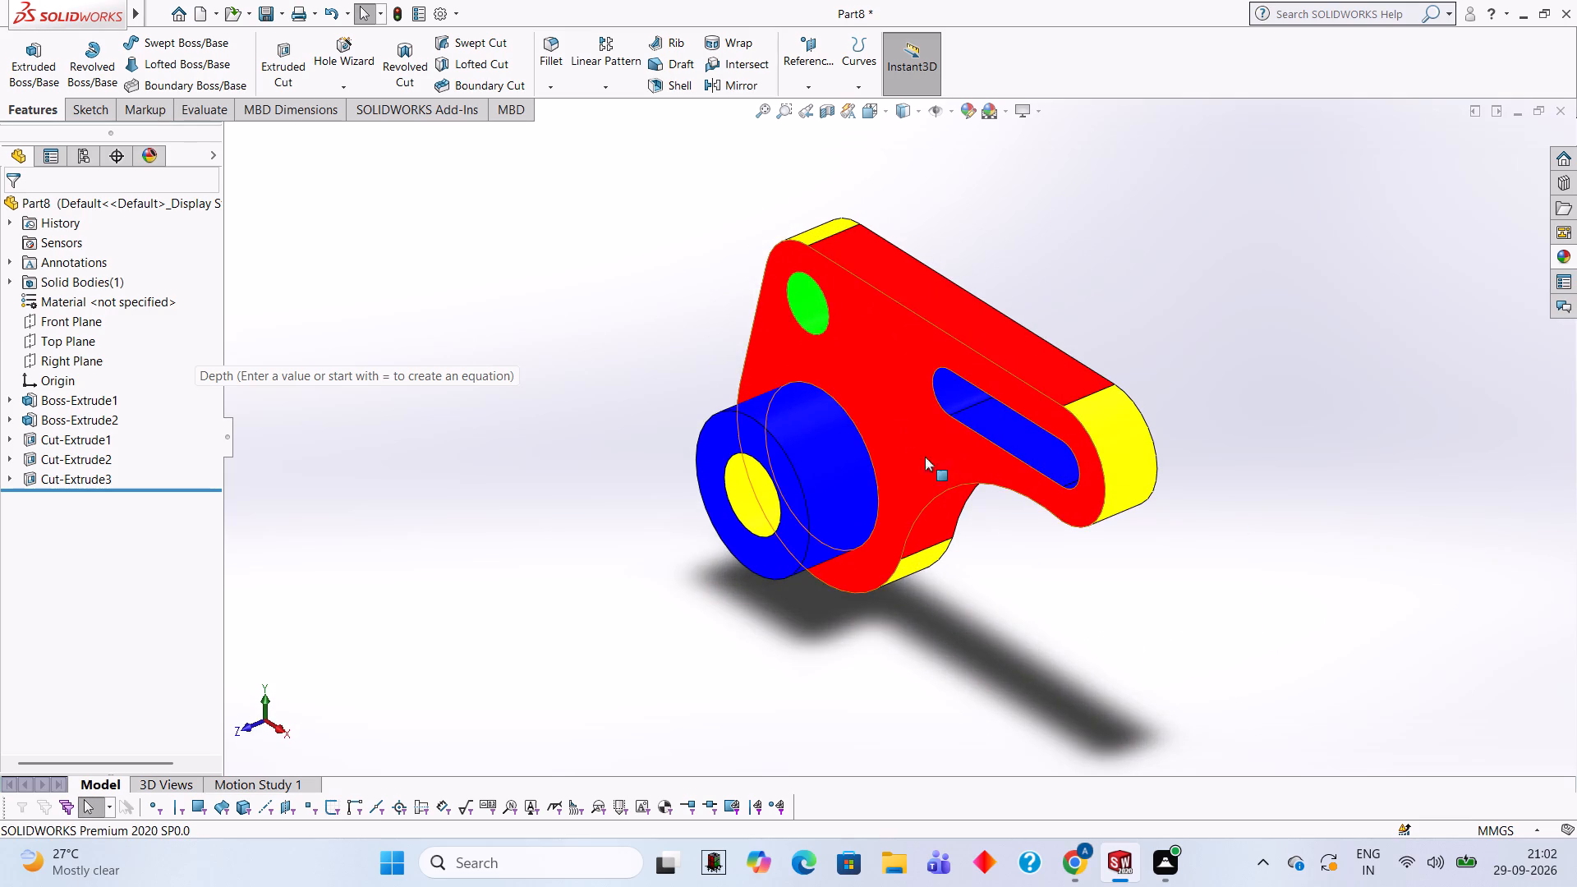
{"action": "middle_click_drag", "start_coordinate": [945, 468], "coordinate": [976, 420]}
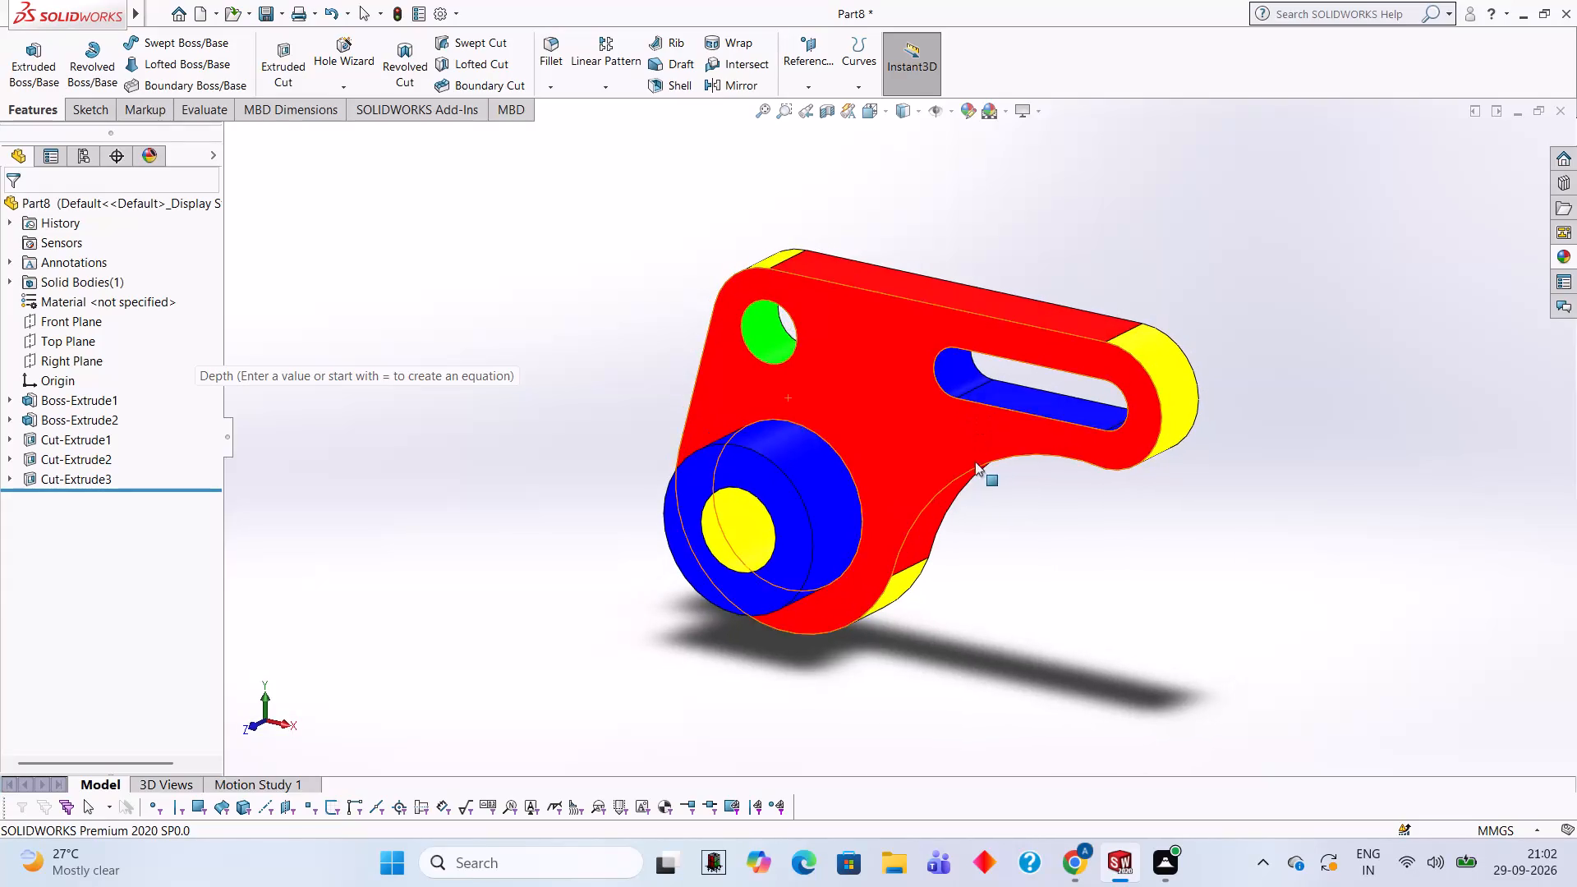
{"action": "middle_click_drag", "start_coordinate": [1005, 544], "coordinate": [974, 552]}
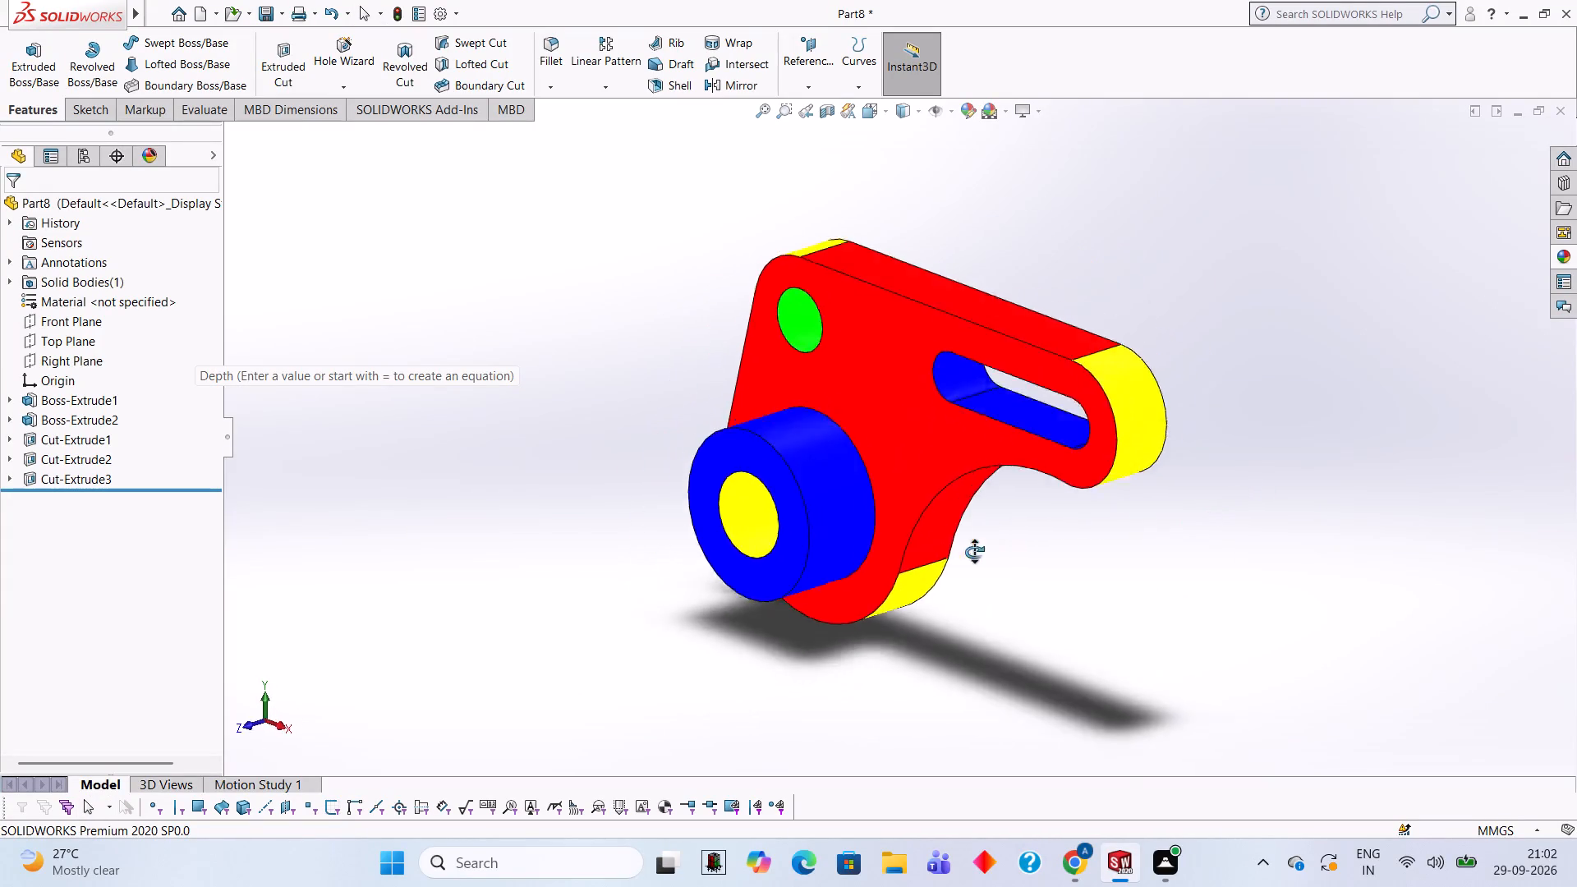
{"action": "middle_click_drag", "start_coordinate": [974, 552], "coordinate": [977, 565]}
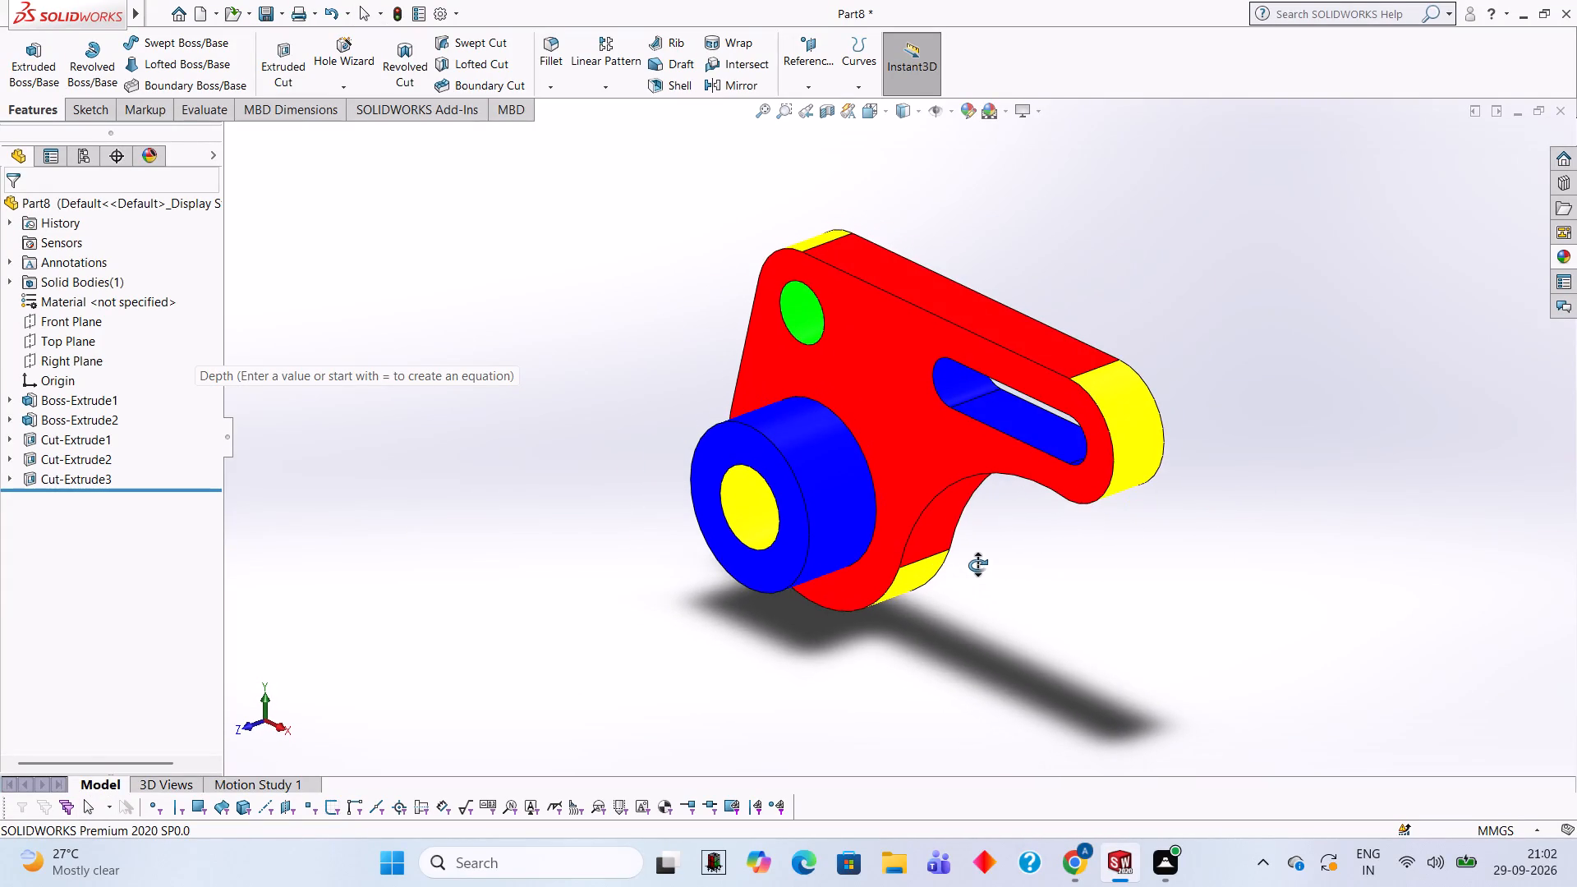
{"action": "middle_click_drag", "start_coordinate": [977, 565], "coordinate": [974, 563]}
{"action": "middle_click_drag", "start_coordinate": [1023, 559], "coordinate": [1017, 512]}
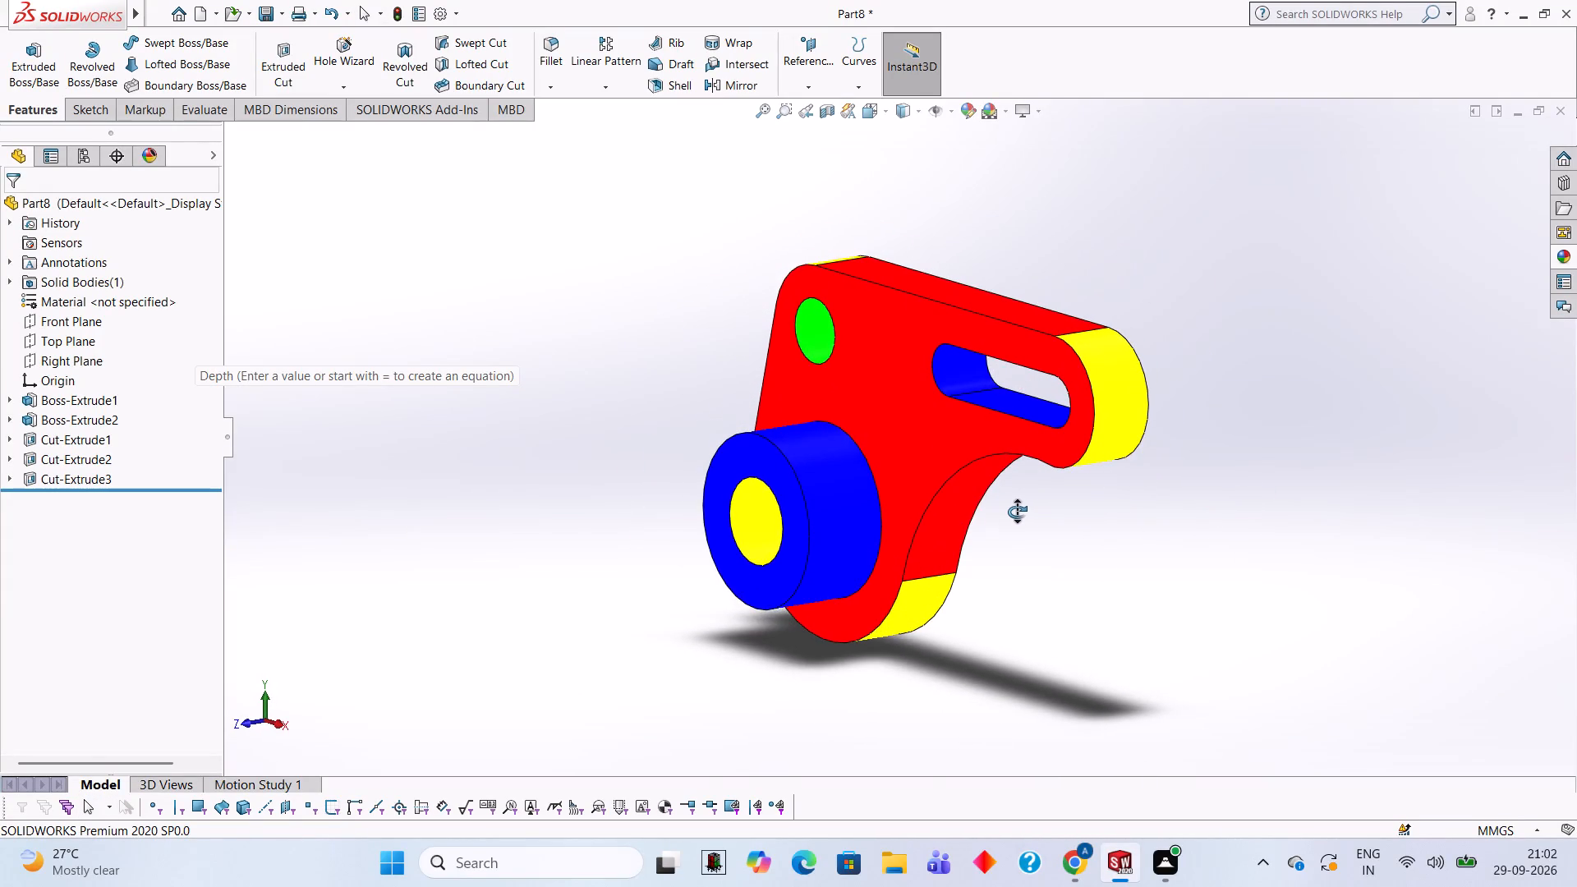
{"action": "middle_click_drag", "start_coordinate": [1017, 512], "coordinate": [1016, 526]}
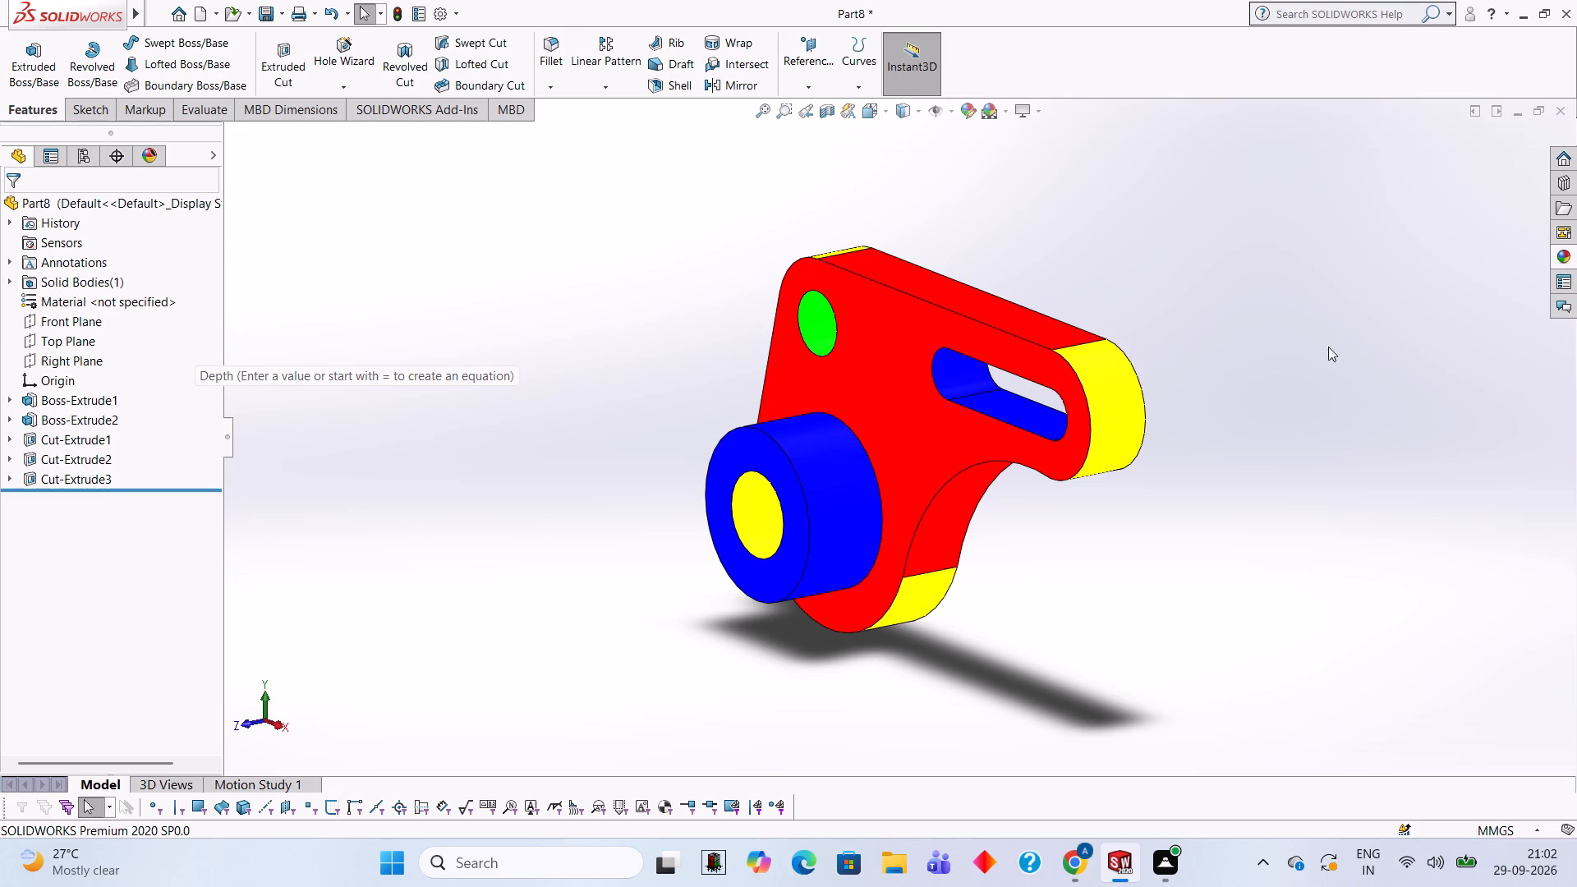
{"action": "middle_click_drag", "start_coordinate": [1178, 409], "coordinate": [1215, 429]}
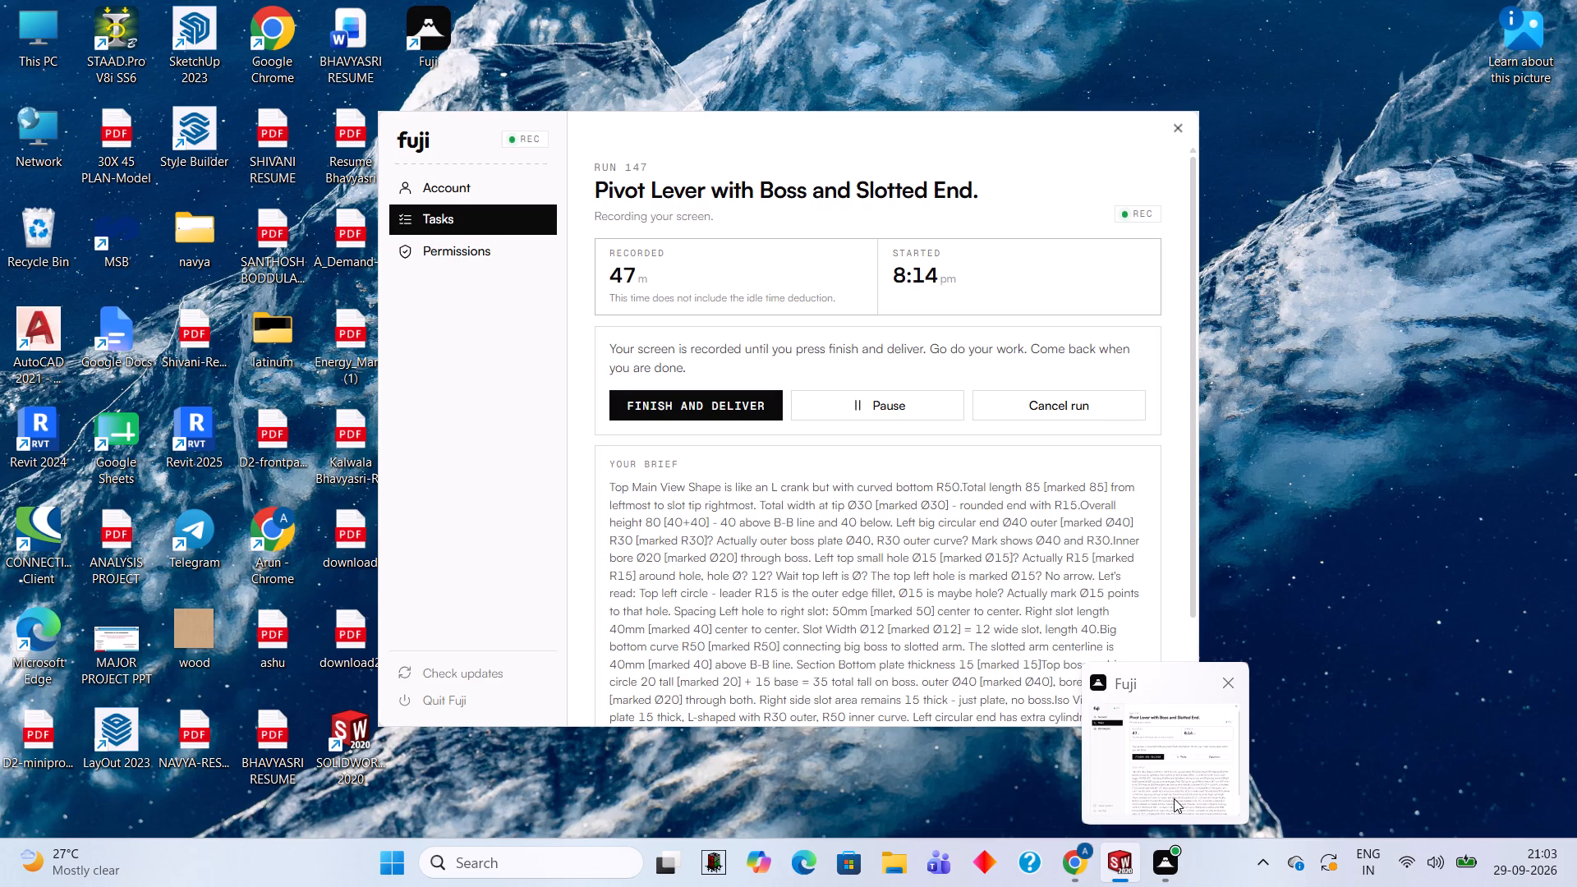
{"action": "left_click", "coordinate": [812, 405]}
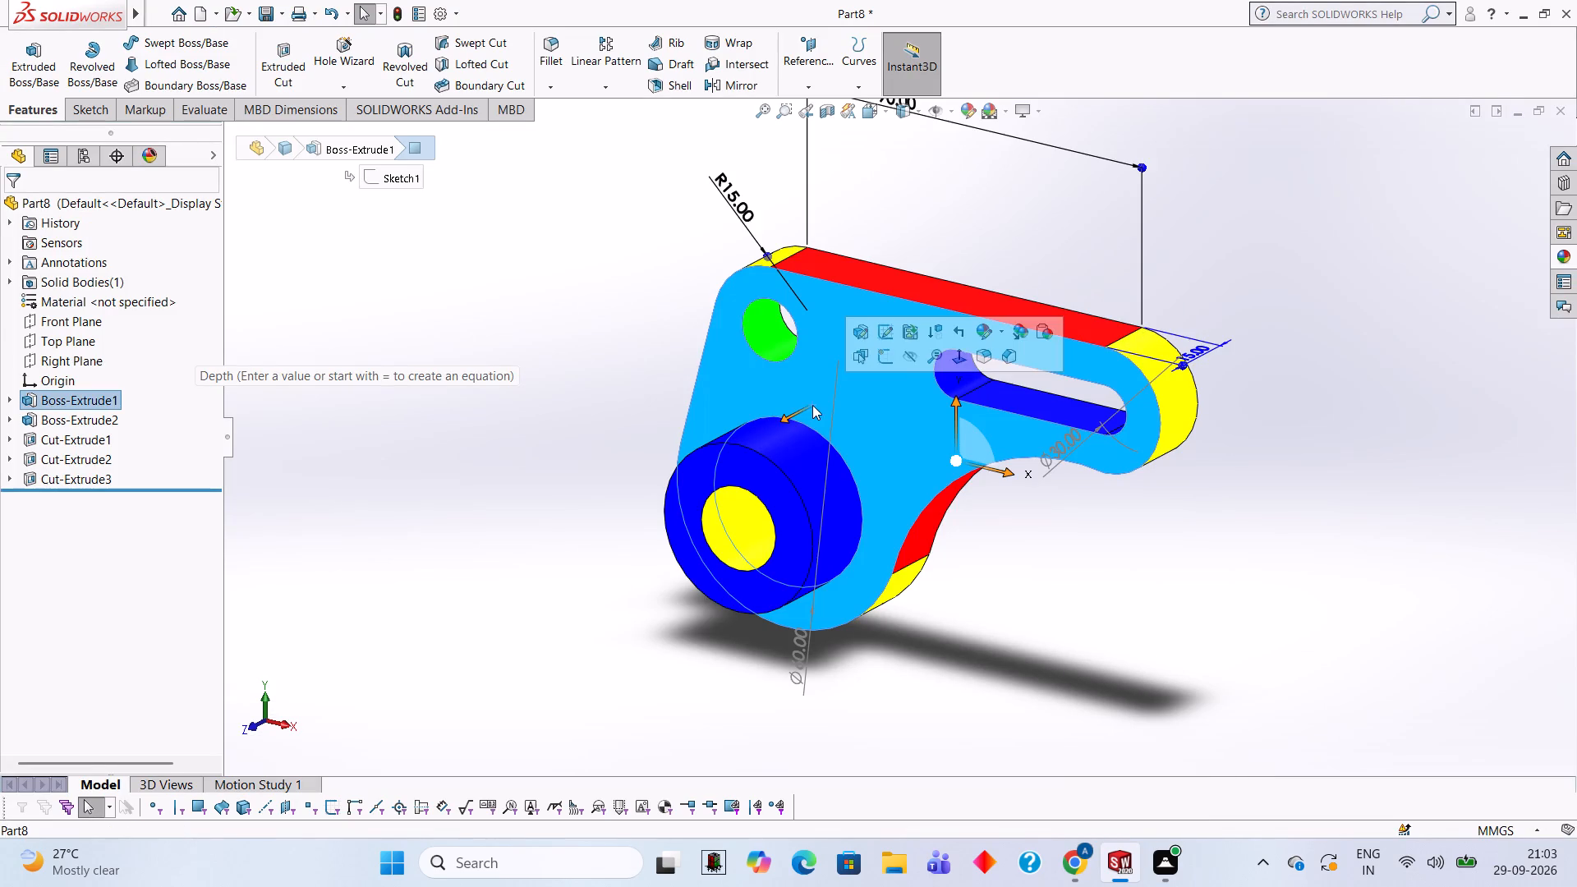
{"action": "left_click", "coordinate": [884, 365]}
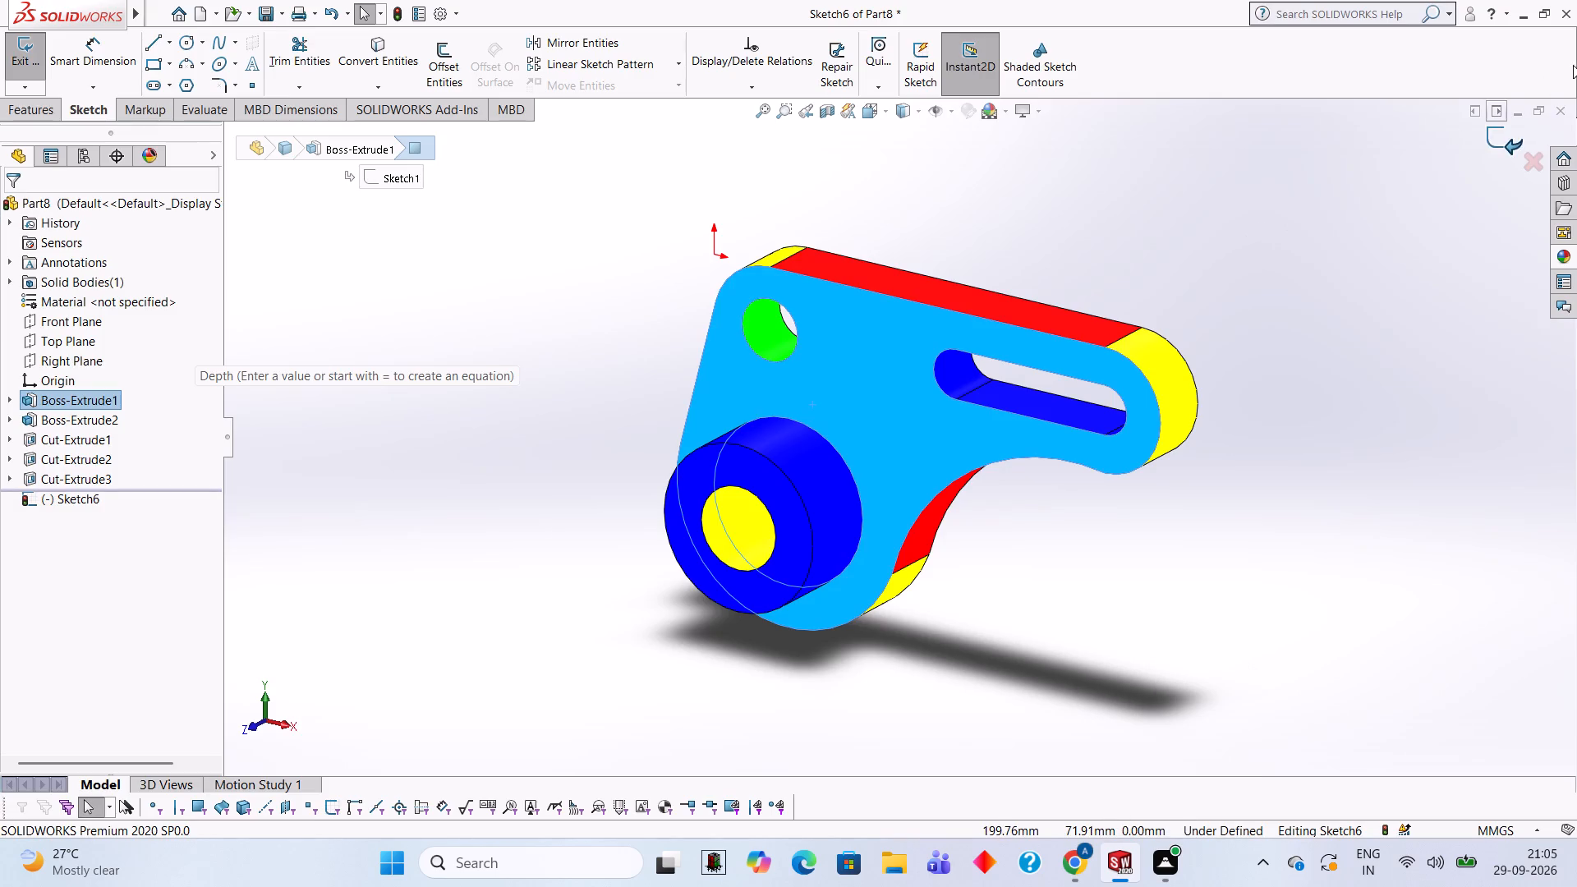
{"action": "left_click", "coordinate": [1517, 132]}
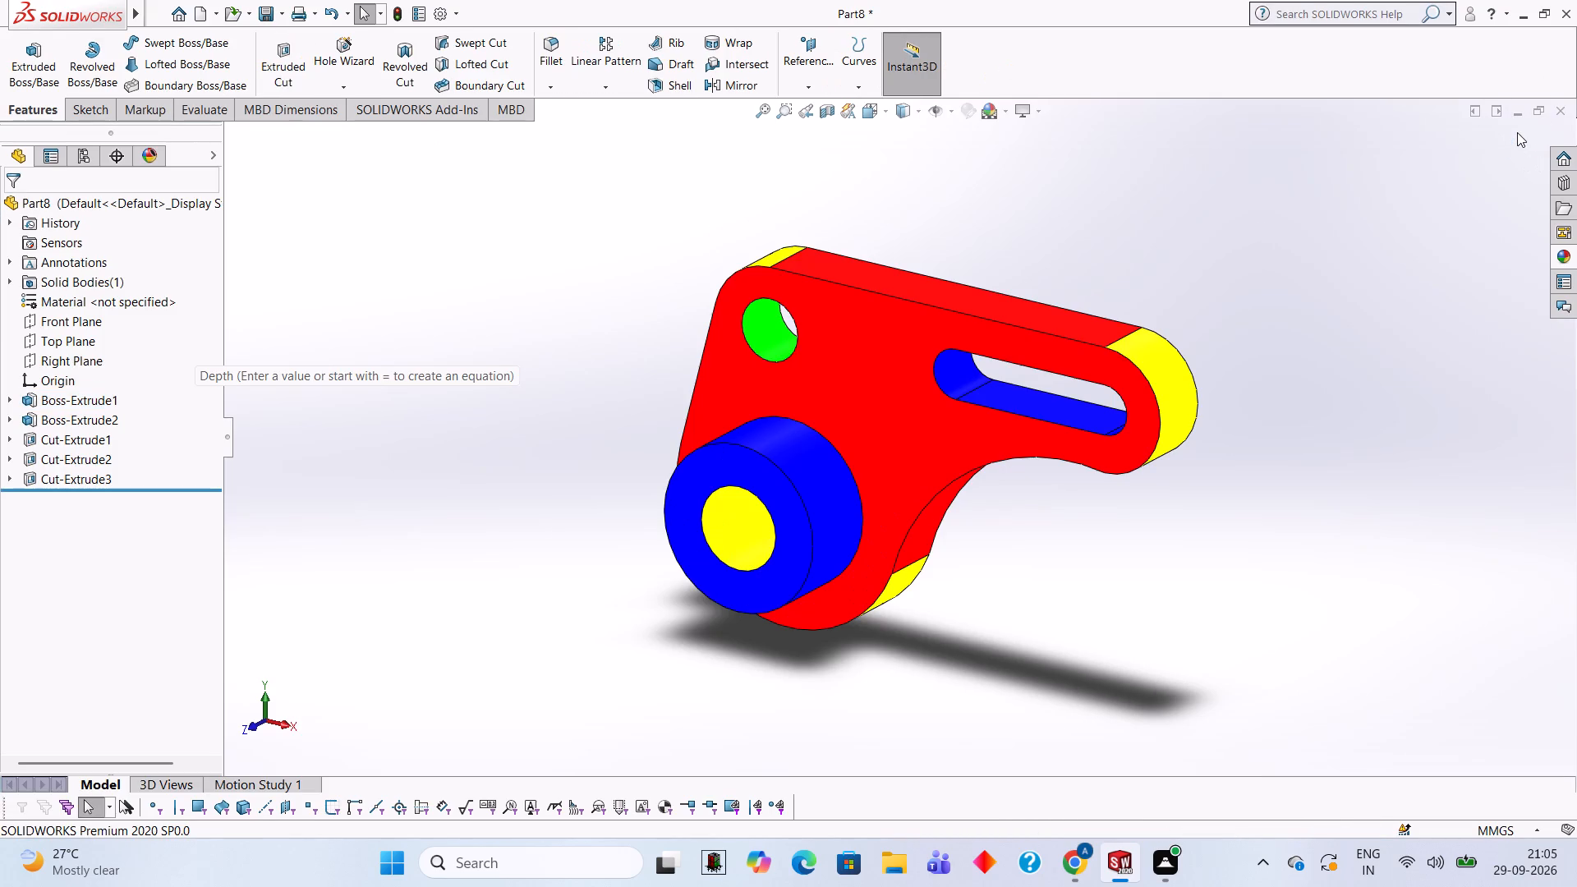
Save the part in the Documents folder under the file name HHHHHHHHHH.
{"action": "key", "text": "ctrl+s"}
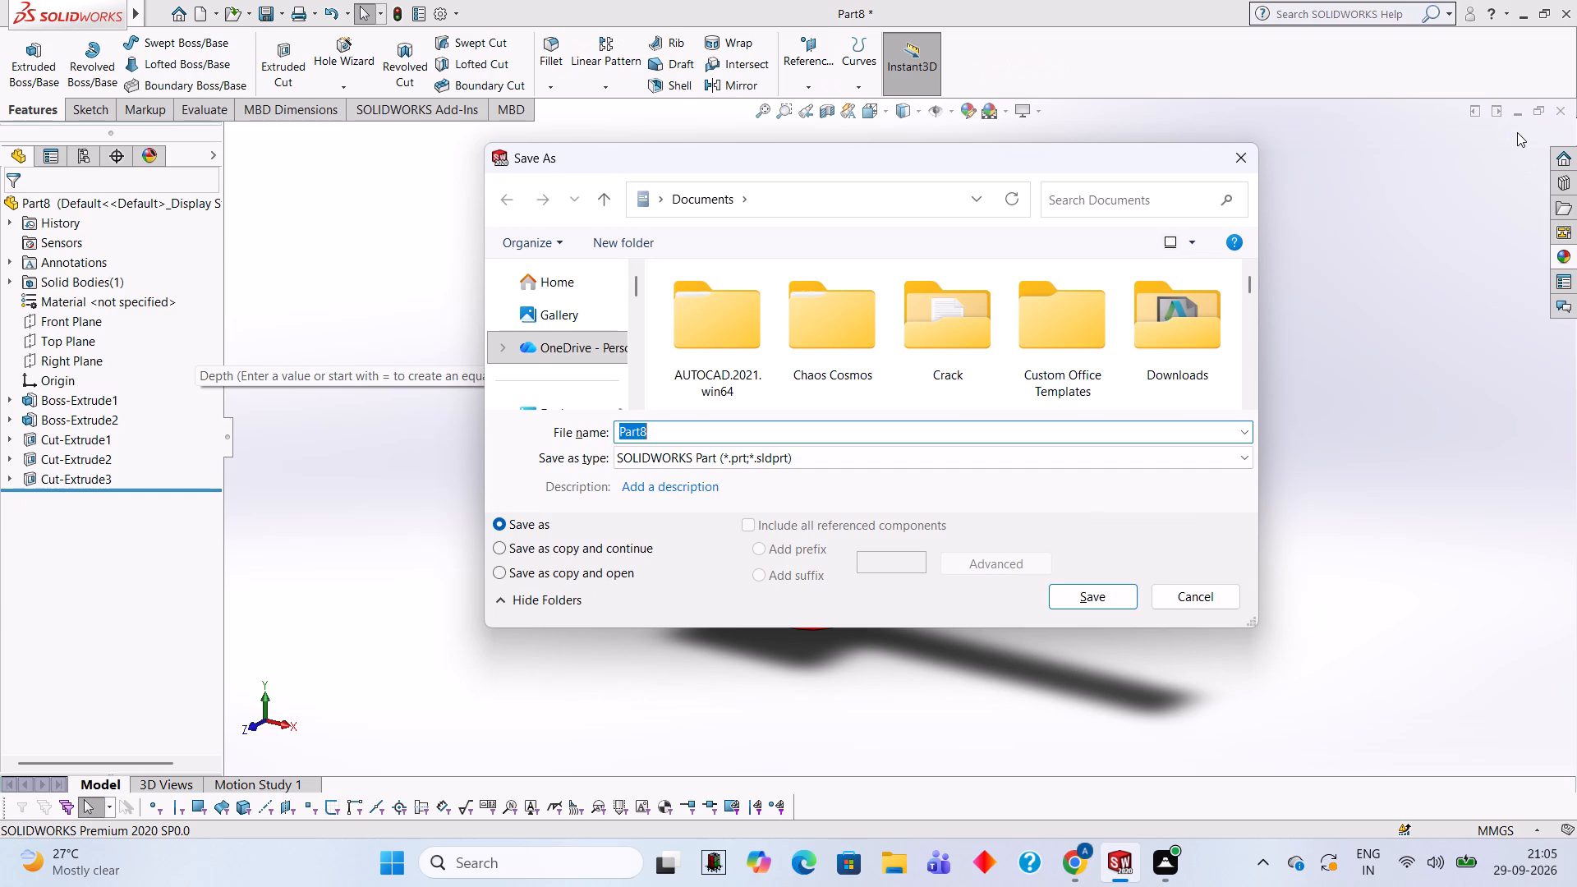
{"action": "type", "text": "HHHHHHHHHH"}
{"action": "key", "text": "Return"}
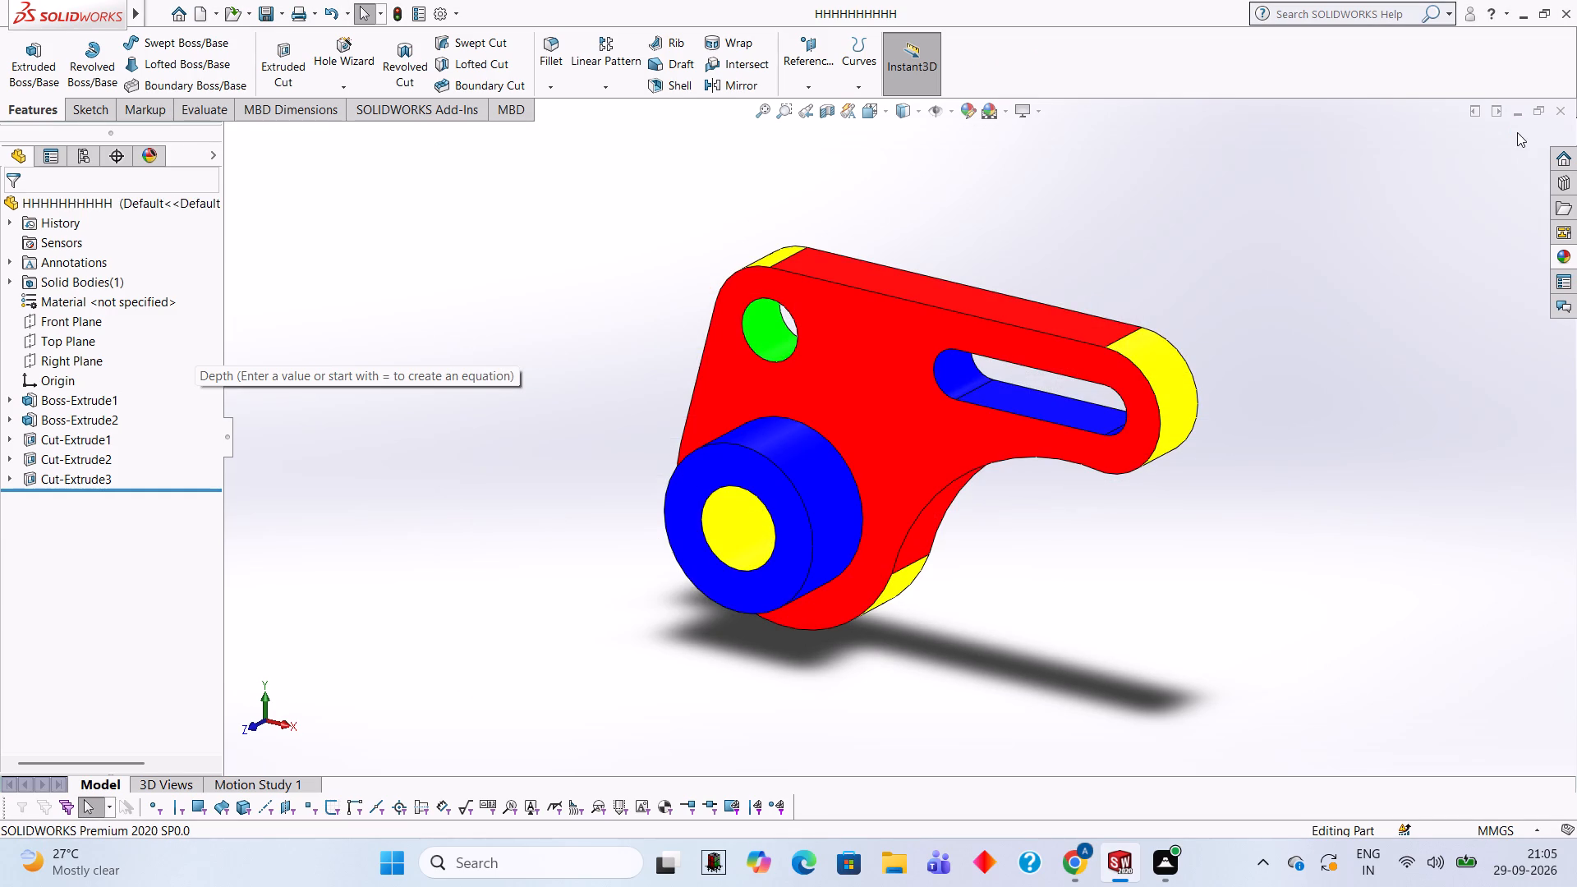
Save a copy of the part as an Adobe PDF named HHHHHHHHHH in the Documents folder.
{"action": "left_click", "coordinate": [282, 18]}
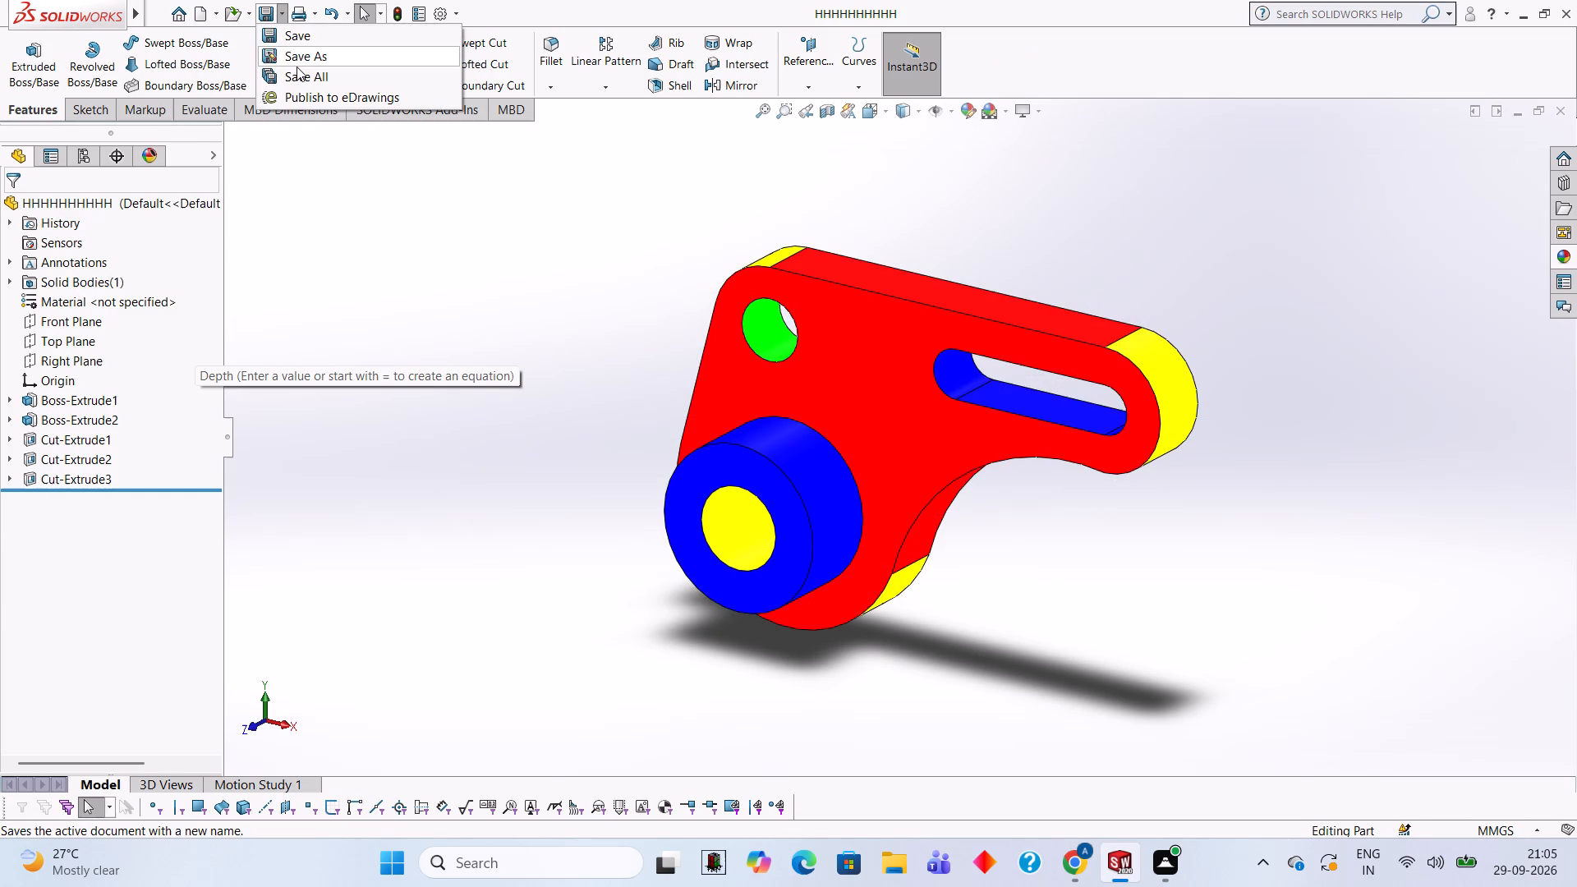
{"action": "left_click", "coordinate": [298, 61]}
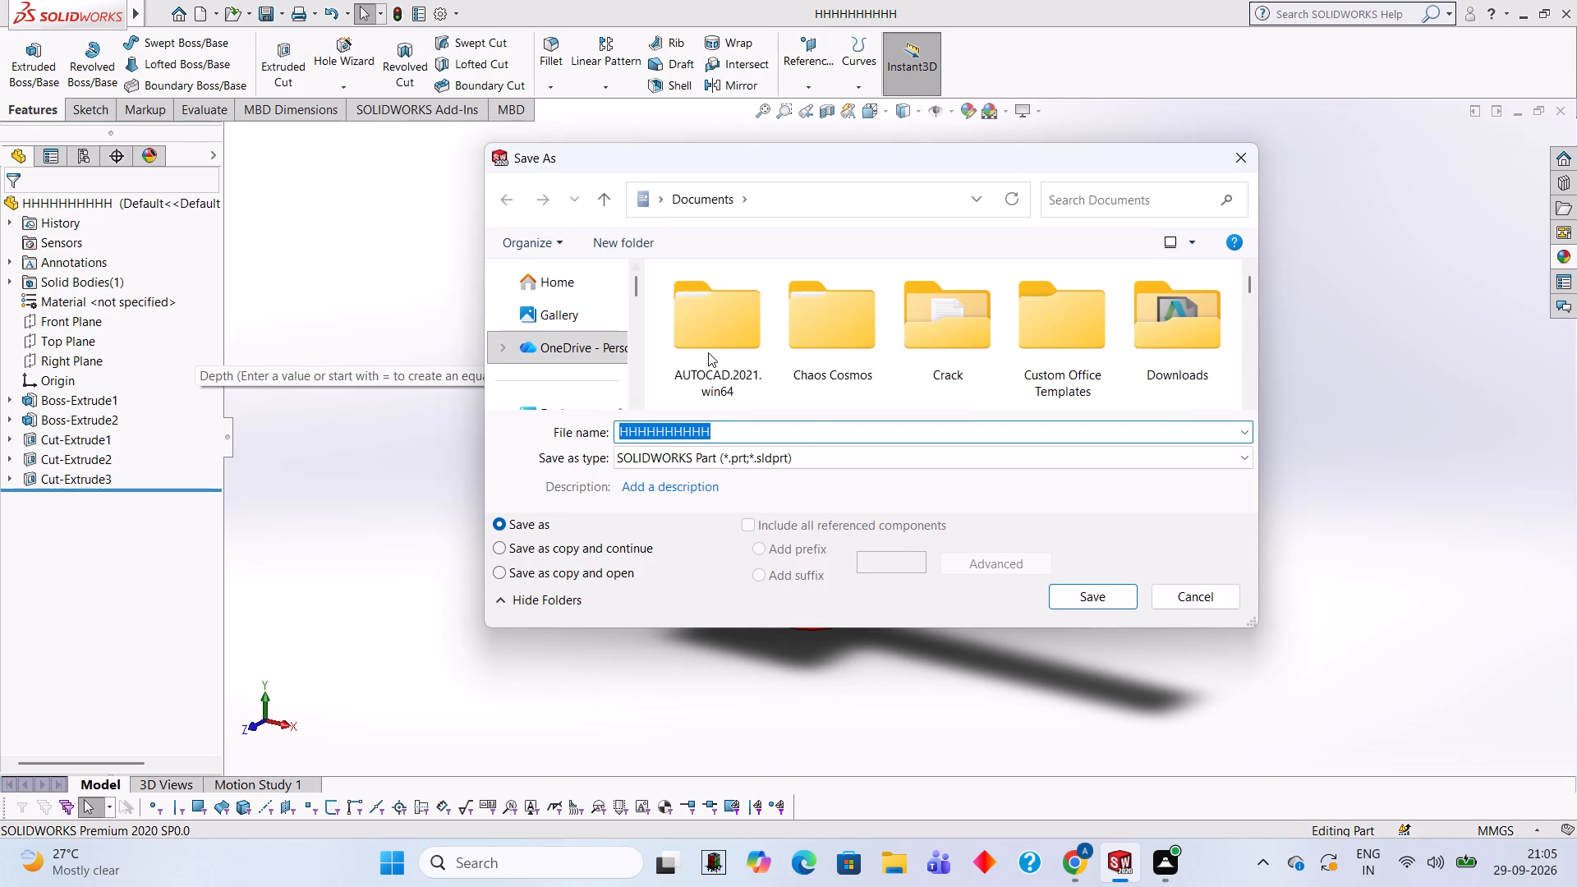
{"action": "left_click", "coordinate": [825, 456]}
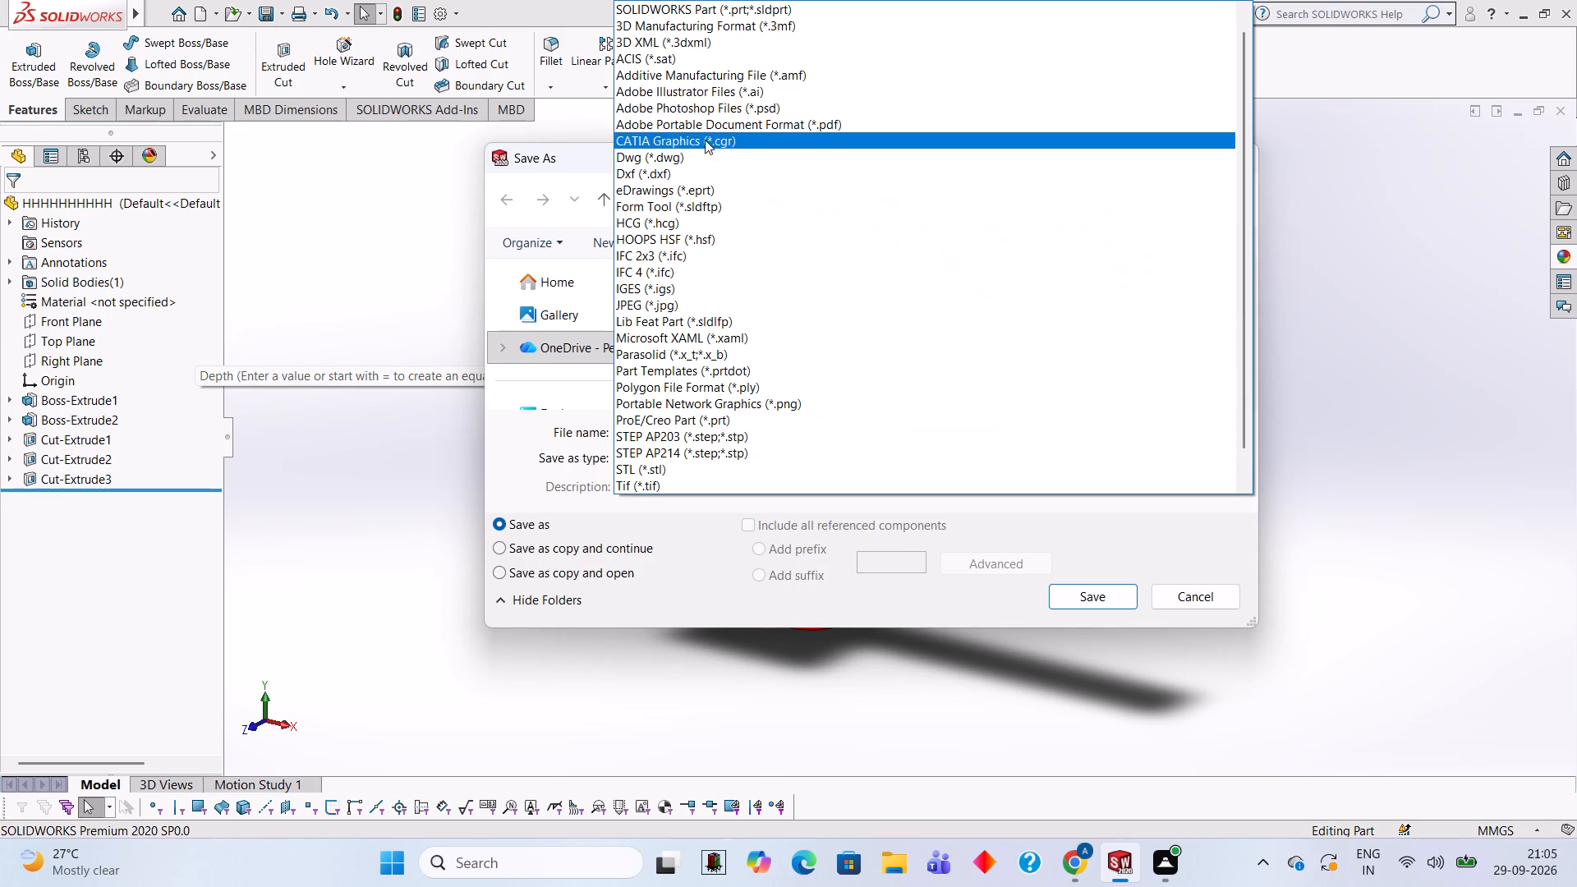
{"action": "left_click", "coordinate": [700, 130]}
{"action": "left_click", "coordinate": [1083, 641]}
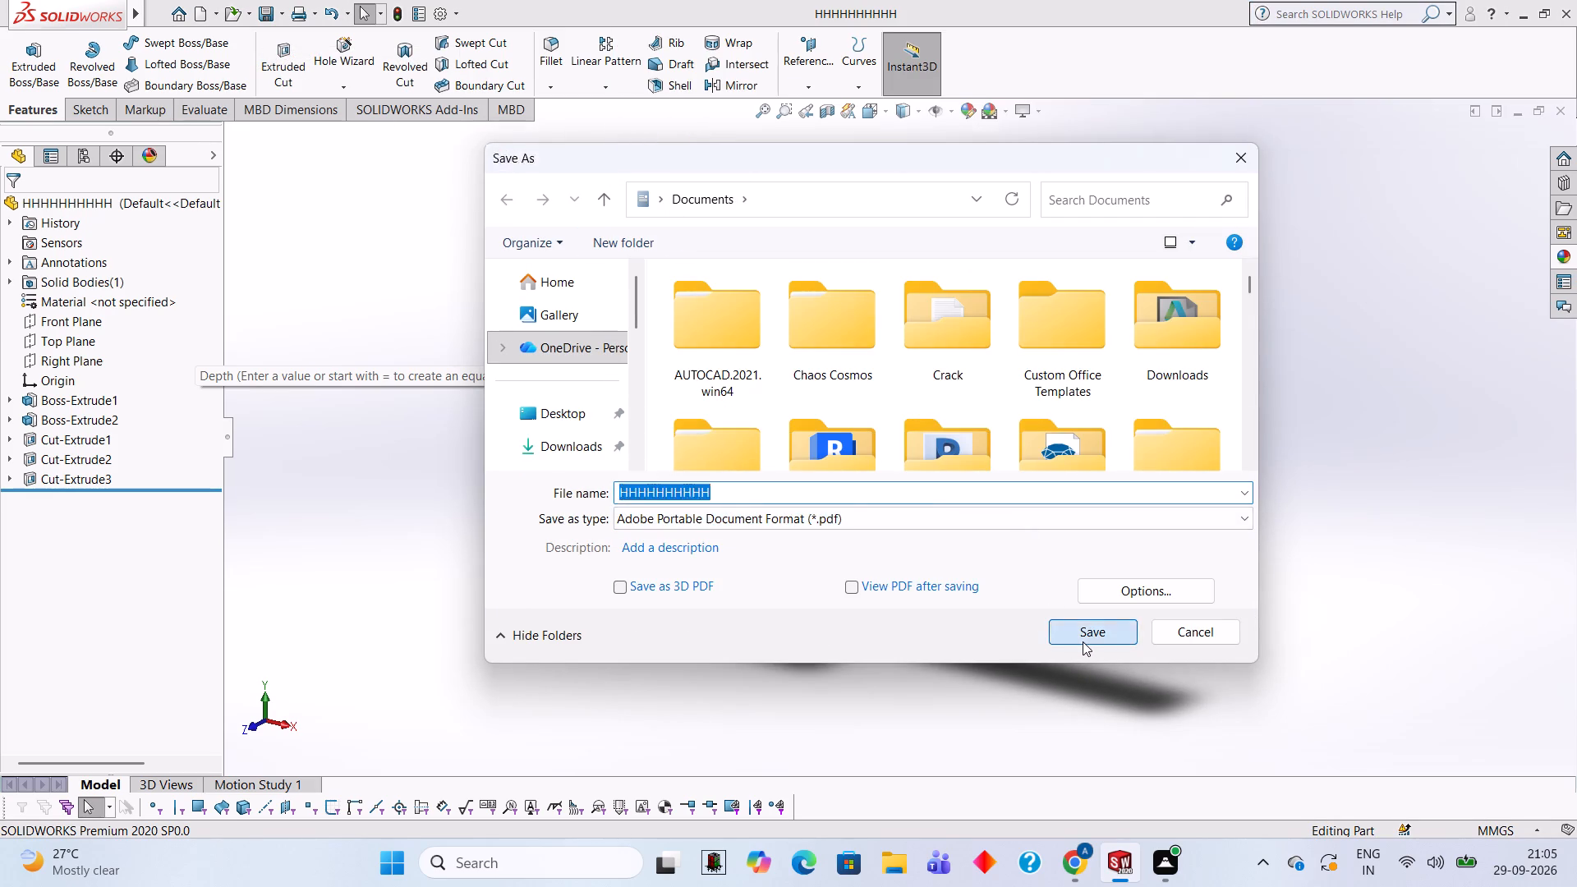